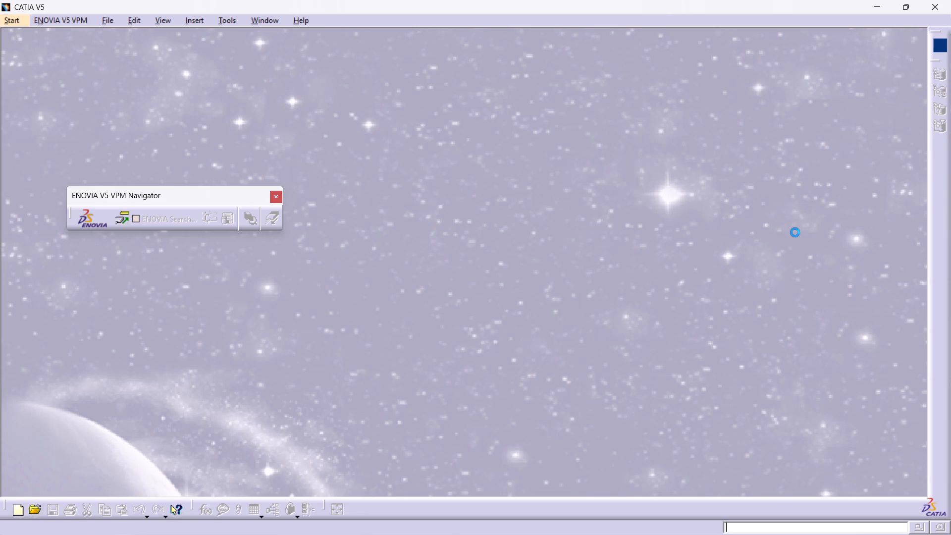
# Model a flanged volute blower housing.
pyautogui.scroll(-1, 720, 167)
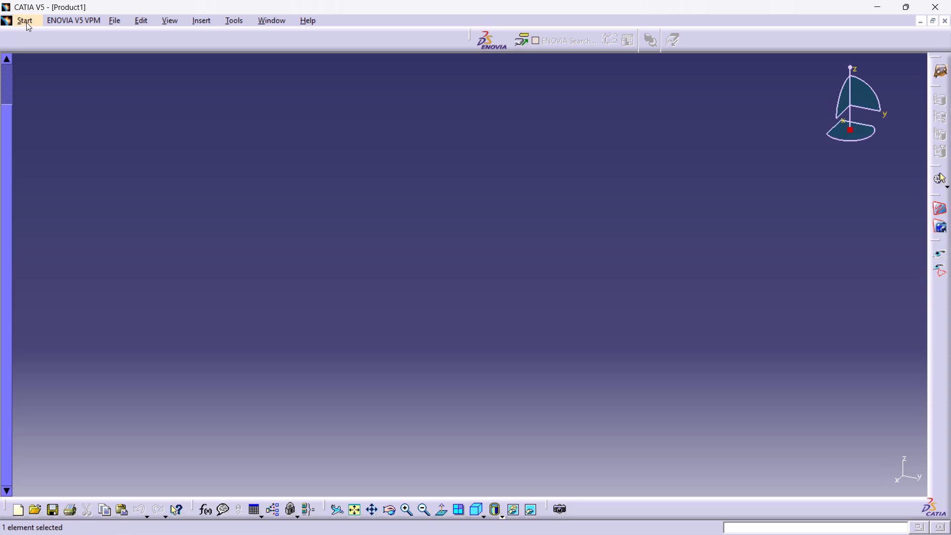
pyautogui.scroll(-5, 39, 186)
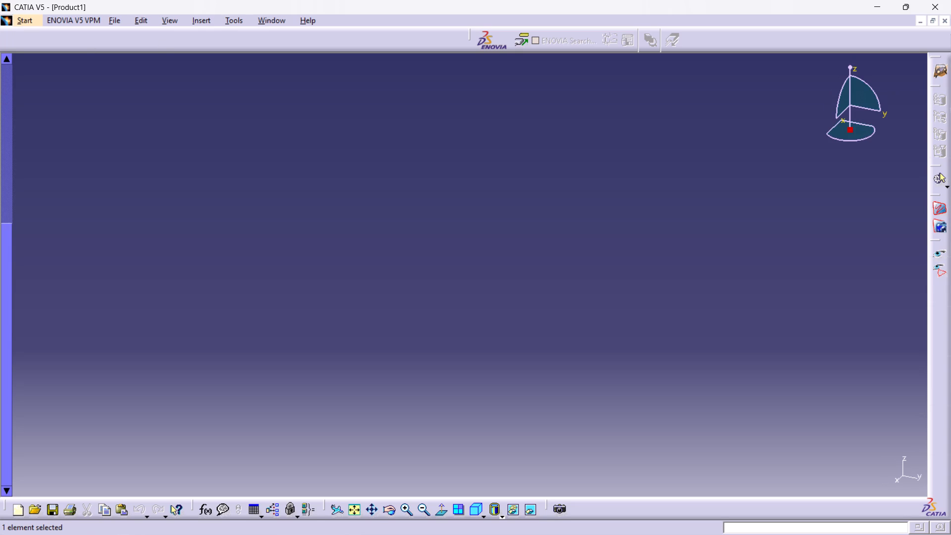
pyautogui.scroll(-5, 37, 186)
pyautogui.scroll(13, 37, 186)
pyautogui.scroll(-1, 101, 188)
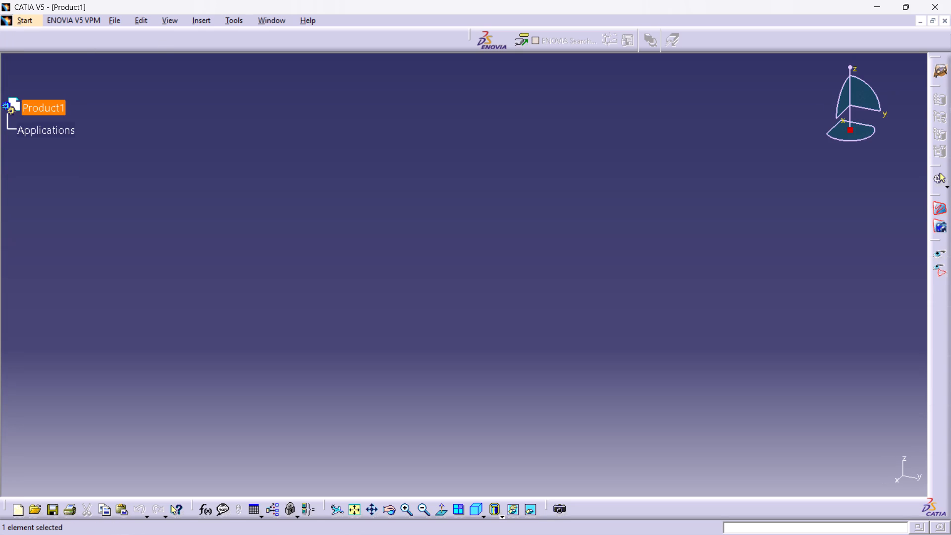
# Create a new document of type Part.
pyautogui.click(122, 19)
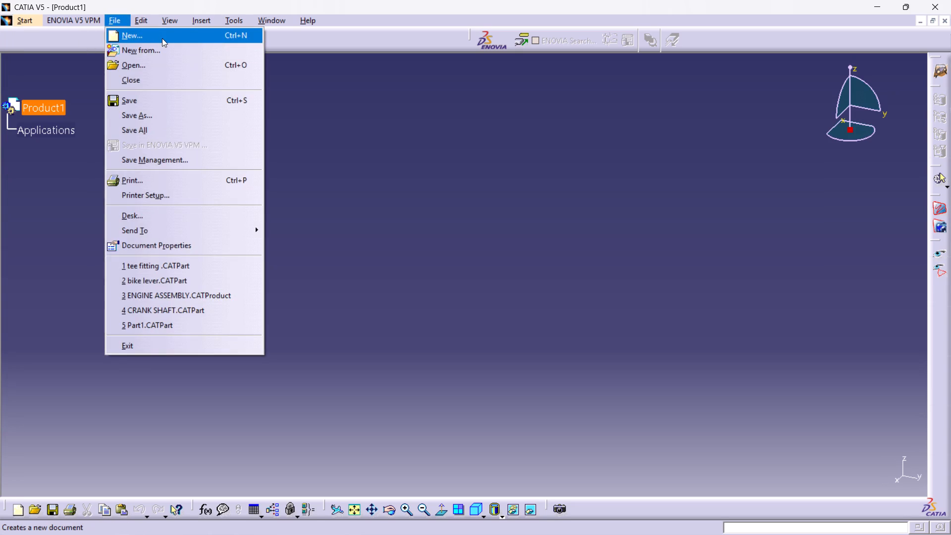
pyautogui.click(162, 37)
pyautogui.scroll(-2, 819, 418)
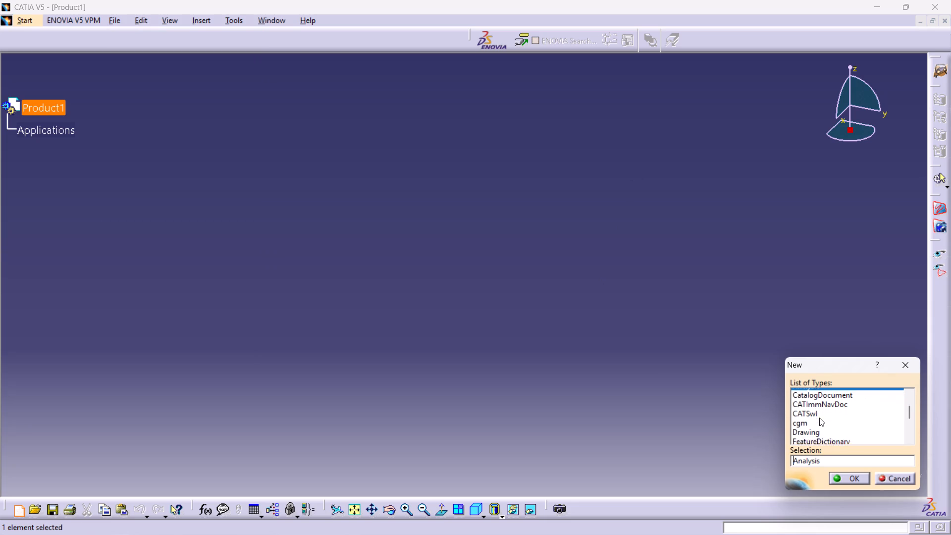
pyautogui.click(809, 431)
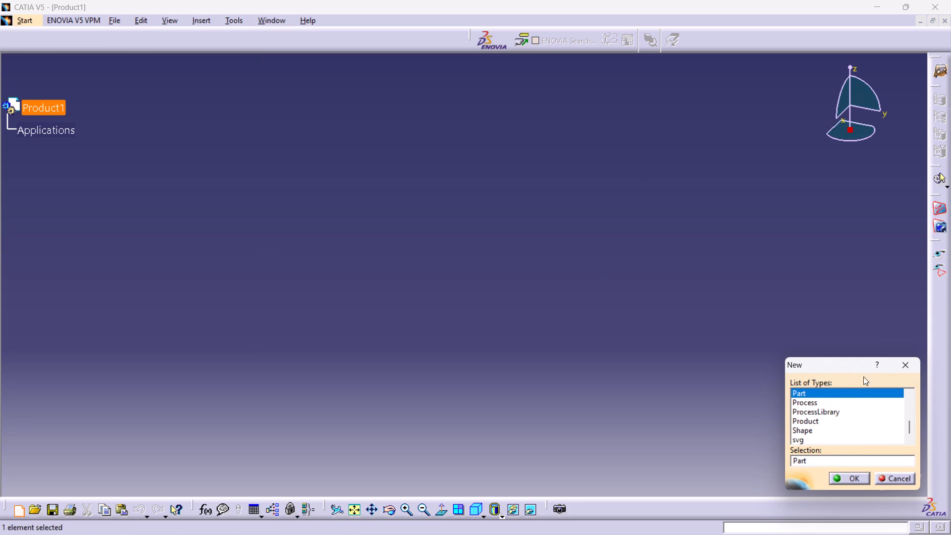
pyautogui.doubleClick(819, 461)
pyautogui.click(847, 474)
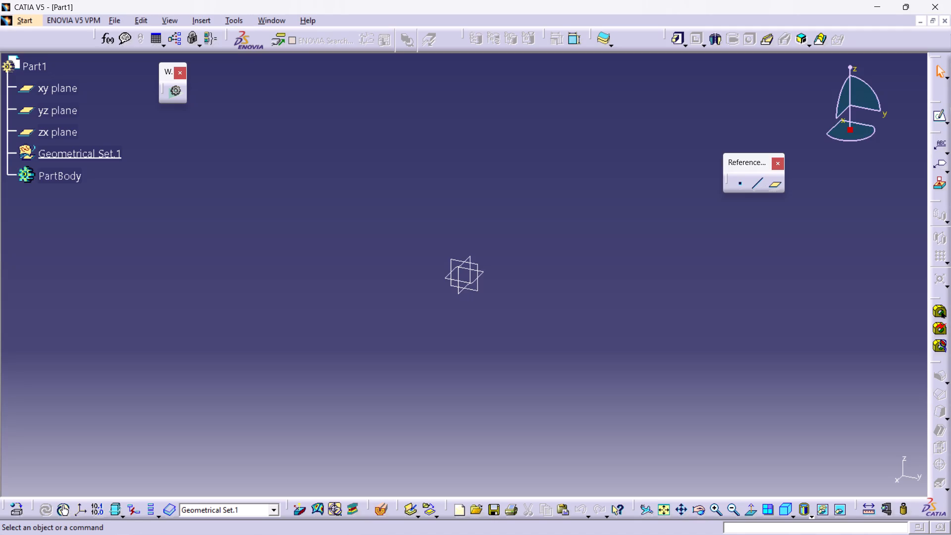
# Open a new sketch on the yz plane.
pyautogui.doubleClick(475, 267)
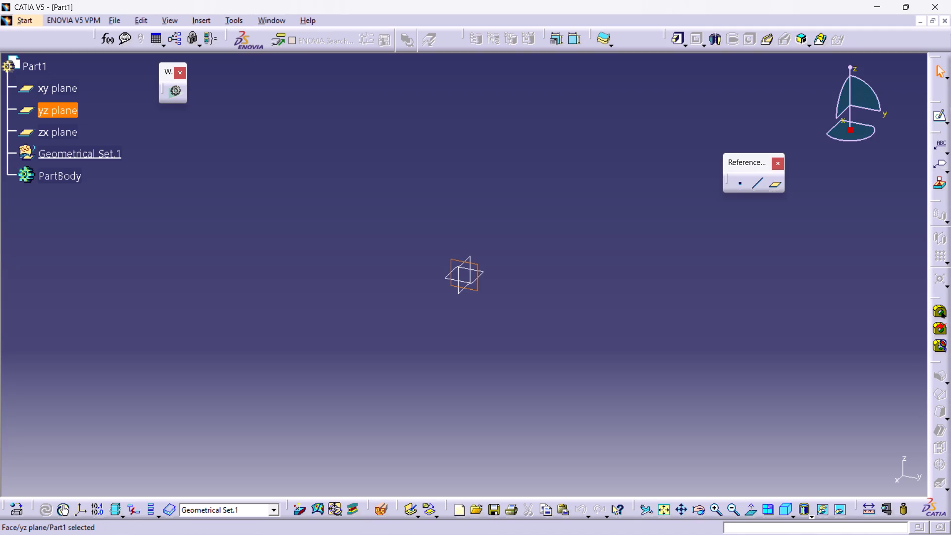
pyautogui.click(941, 116)
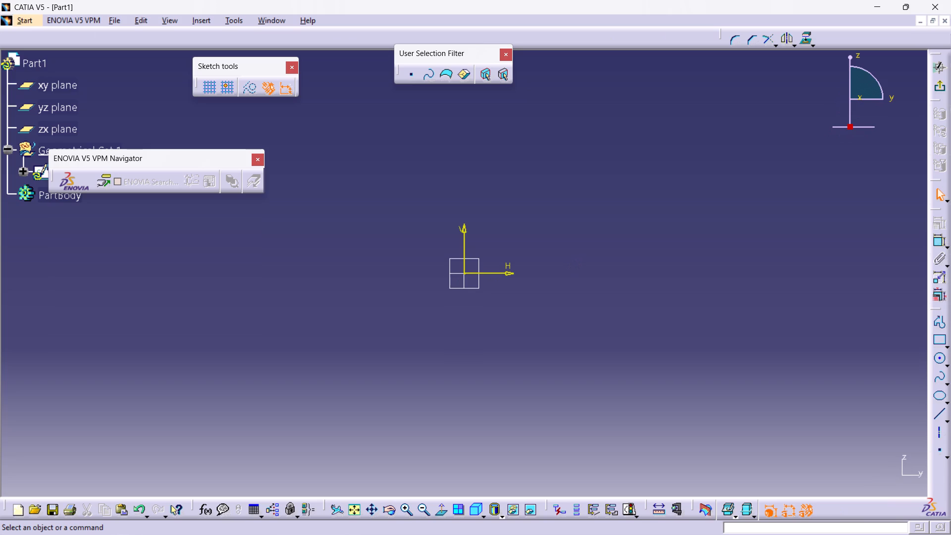
# Draw a vertical axis about 196 mm long and a horizontal axis starting at about H -167 mm, both passing through the sketch origin.
pyautogui.moveTo(572, 203); pyautogui.dragTo(572, 248, button='middle')
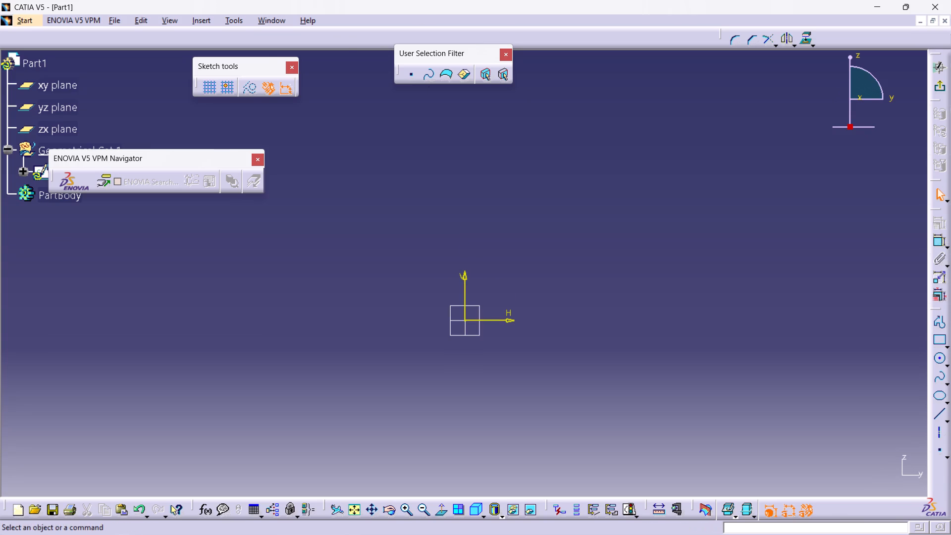
pyautogui.click(938, 437)
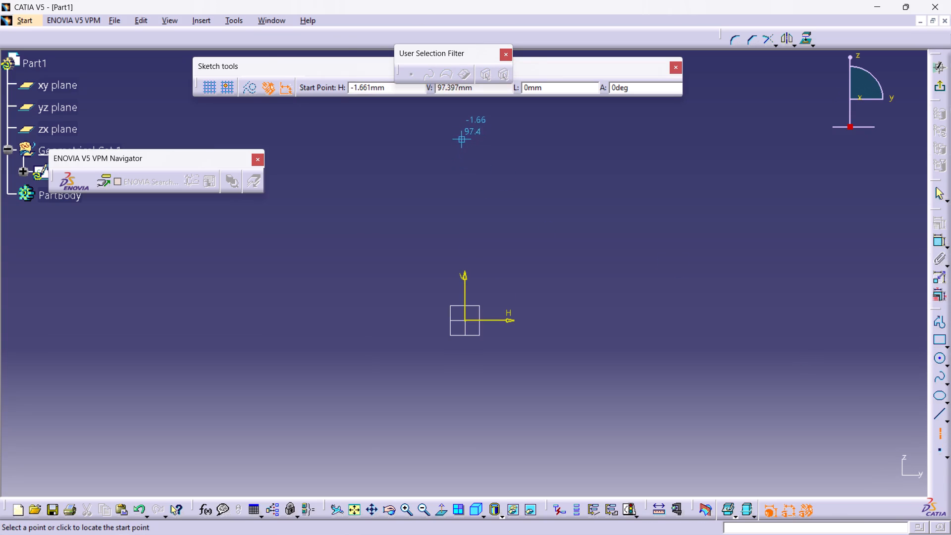
pyautogui.click(466, 126)
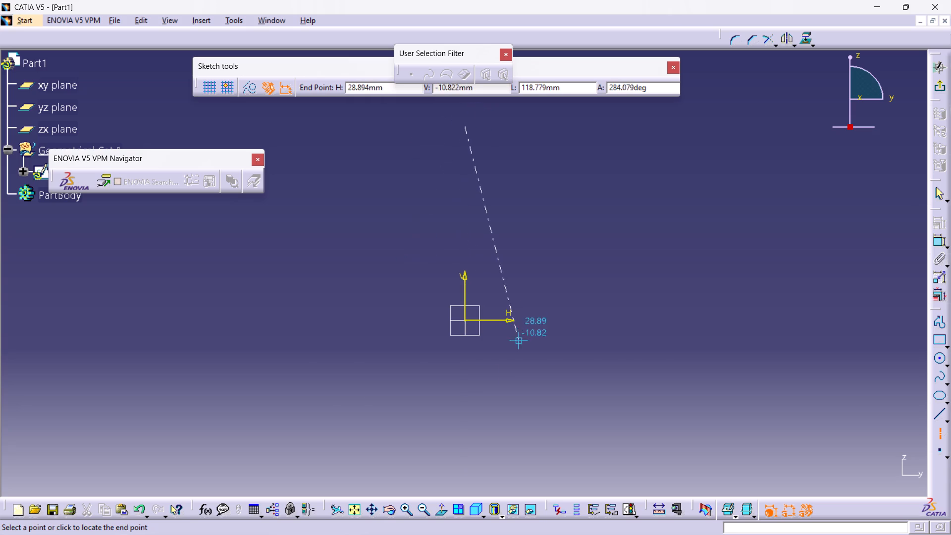
pyautogui.click(462, 491)
pyautogui.click(697, 407)
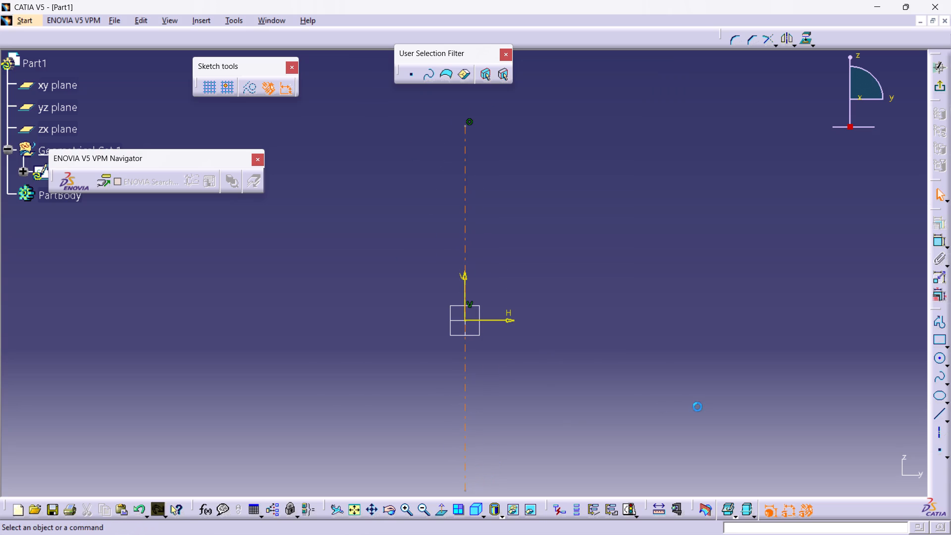
pyautogui.doubleClick(938, 434)
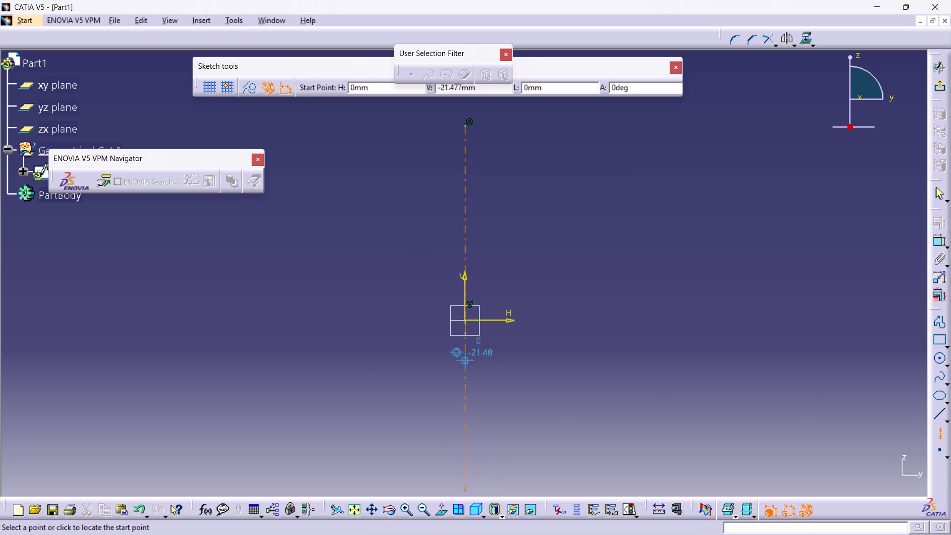
pyautogui.click(153, 321)
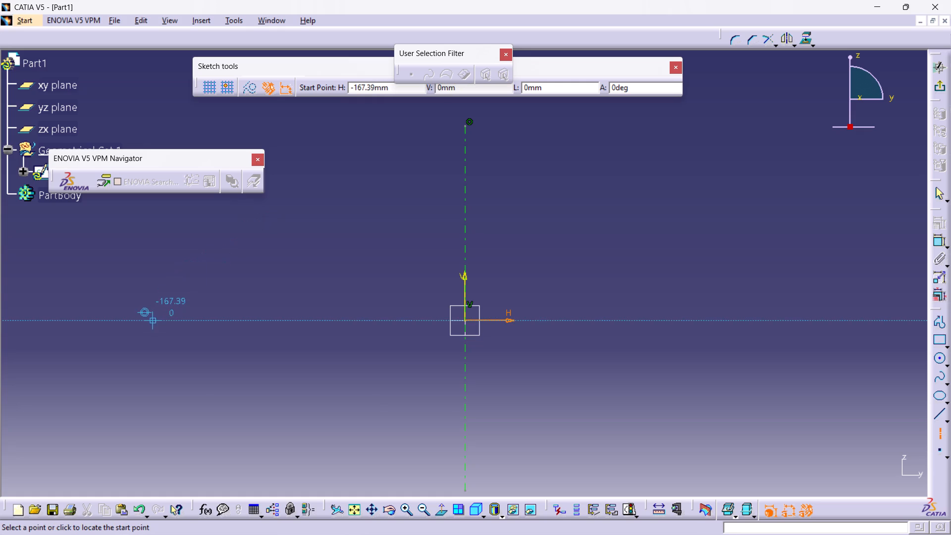
pyautogui.click(818, 321)
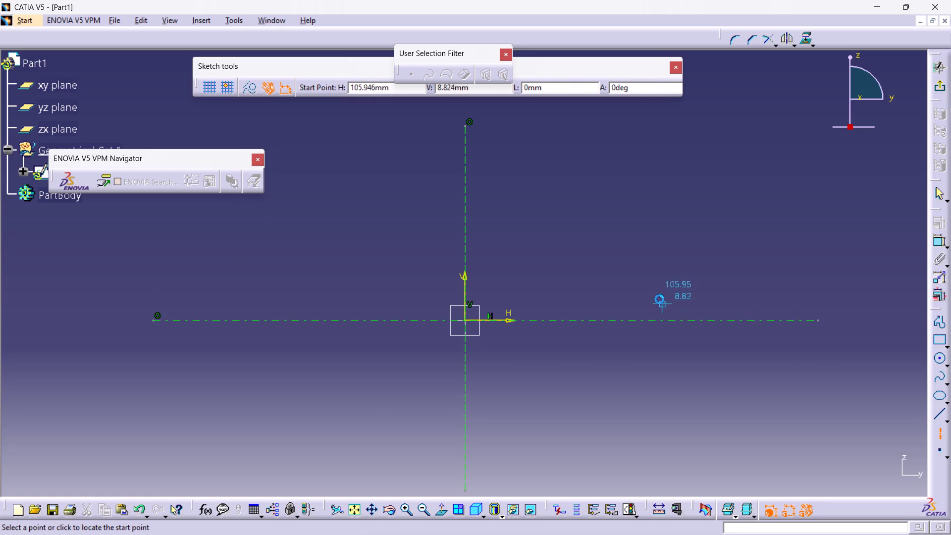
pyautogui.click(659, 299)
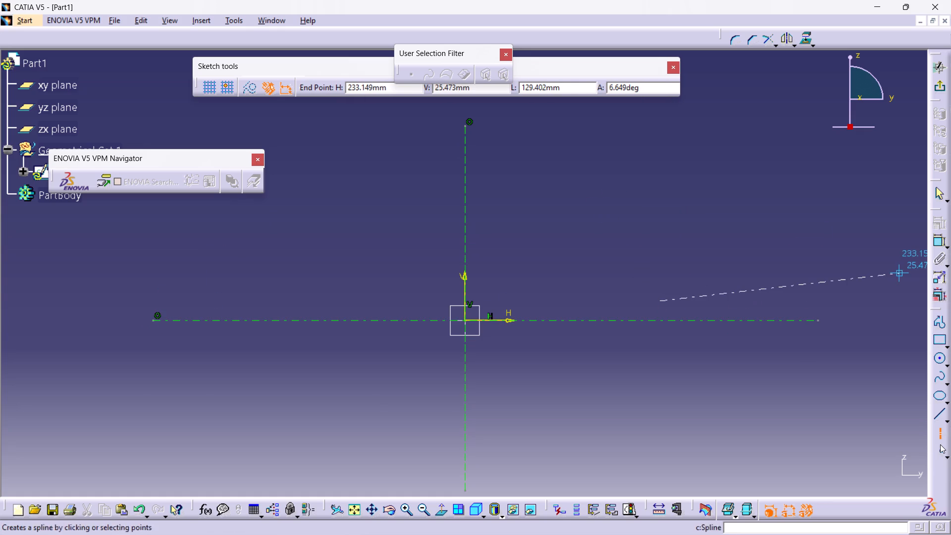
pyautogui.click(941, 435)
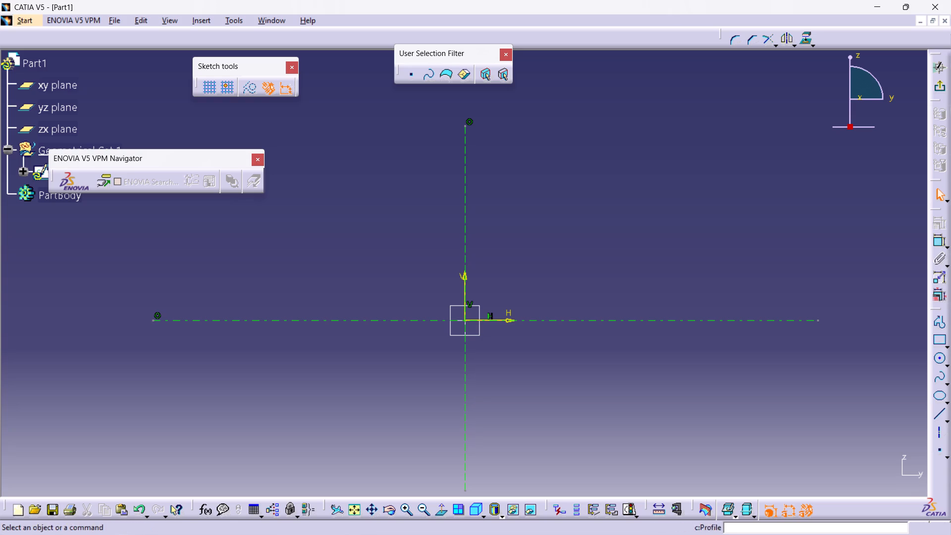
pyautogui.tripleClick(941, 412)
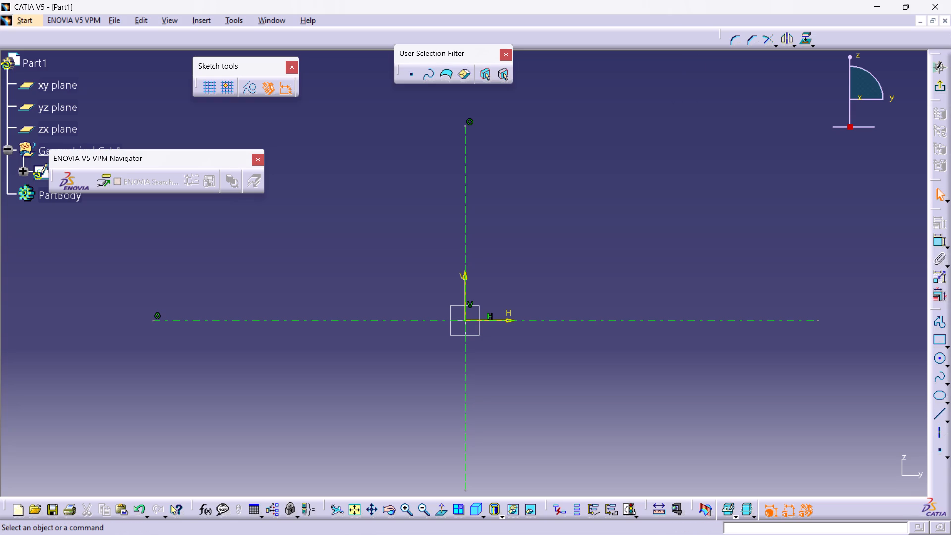
# Sketch two concentric circles centred on the origin, about 102 mm and 72 mm in diameter.
pyautogui.click(944, 358)
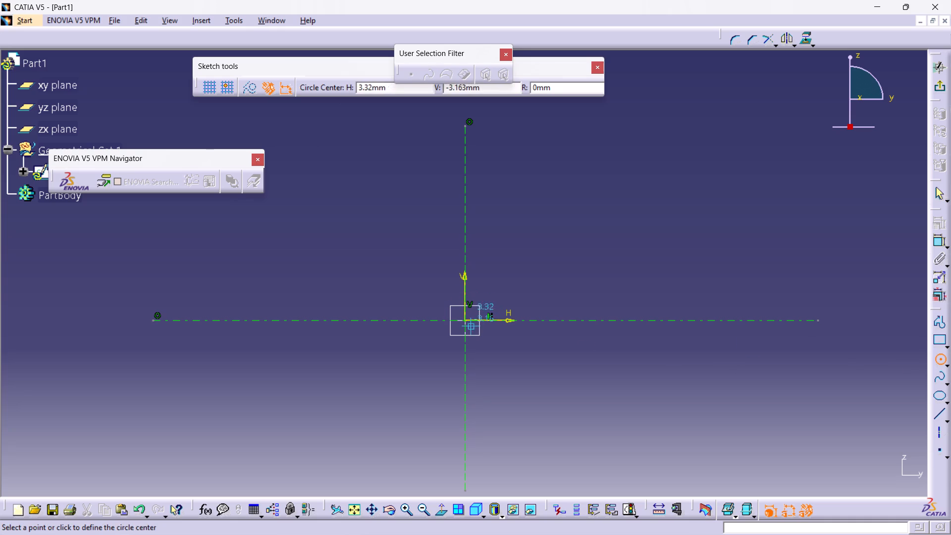
pyautogui.click(465, 320)
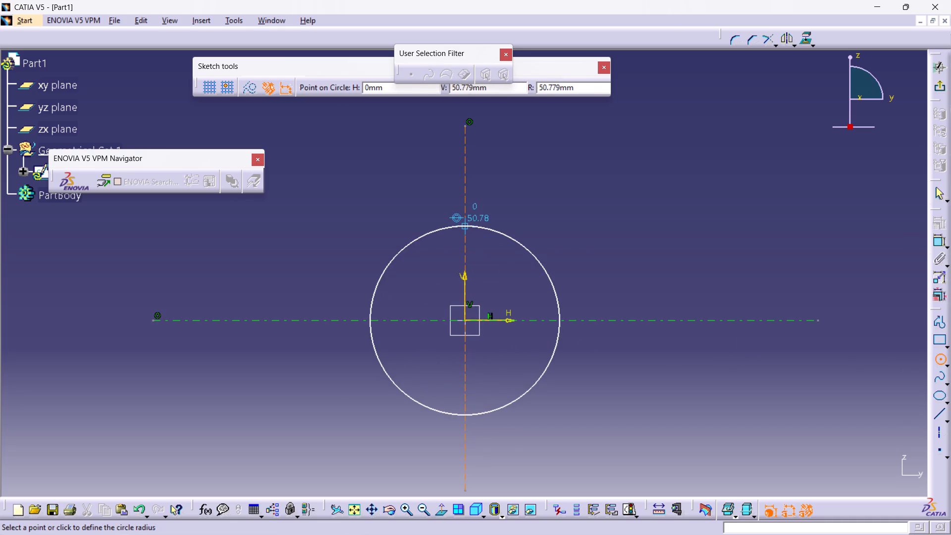
pyautogui.click(466, 225)
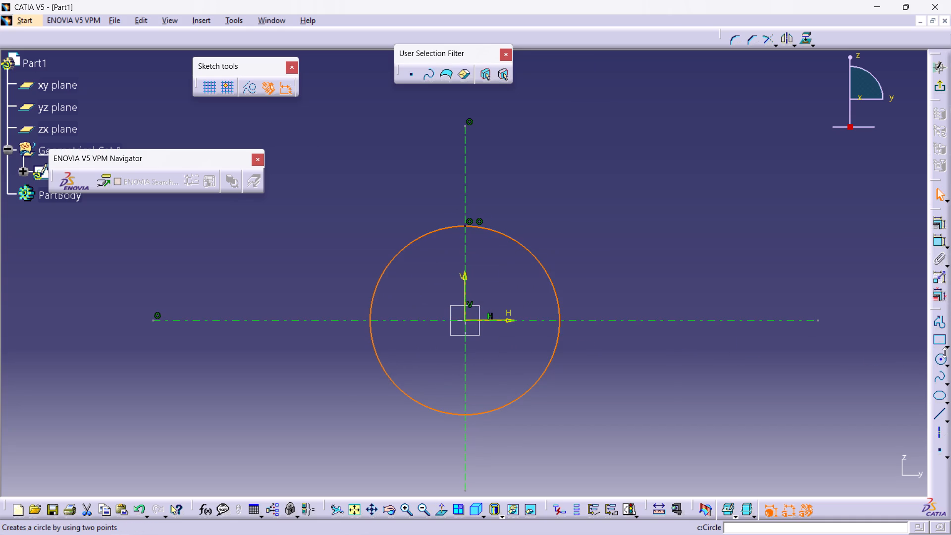
pyautogui.click(937, 354)
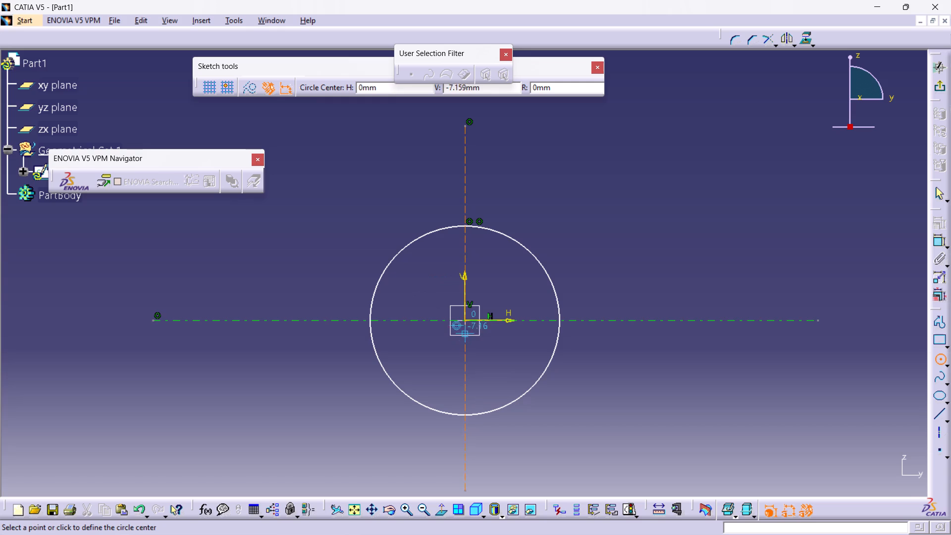
pyautogui.click(464, 320)
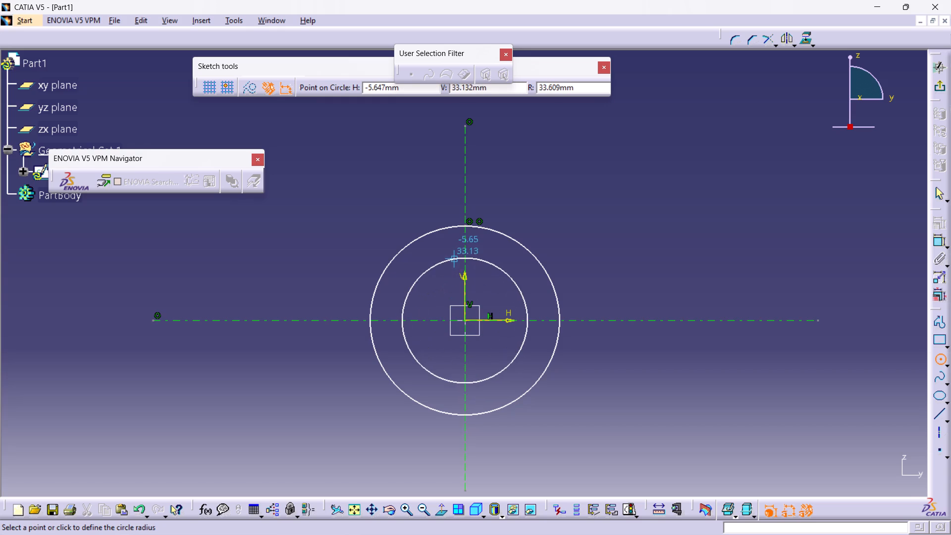
pyautogui.click(454, 253)
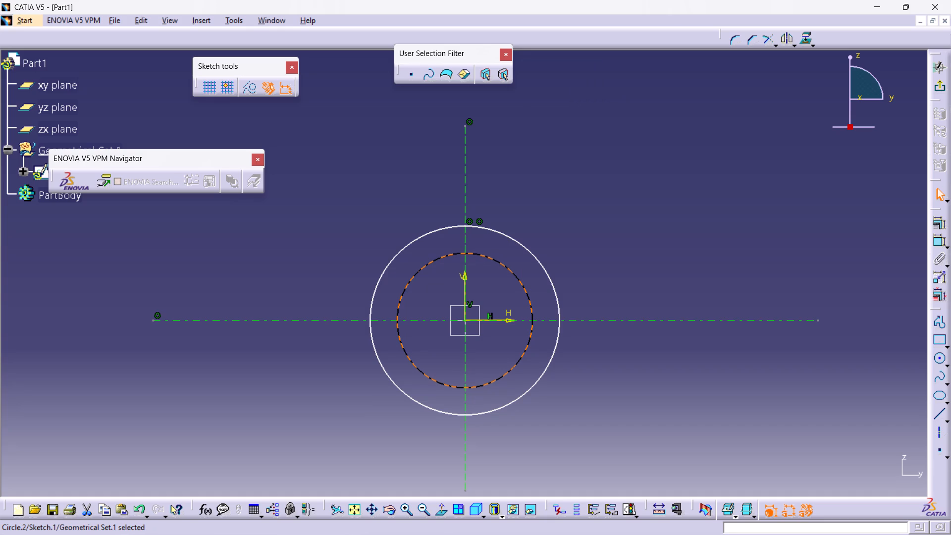
# Dimension the diameters of the inner and outer circles, placing both dimensions outside the circles.
pyautogui.doubleClick(937, 236)
pyautogui.doubleClick(630, 220)
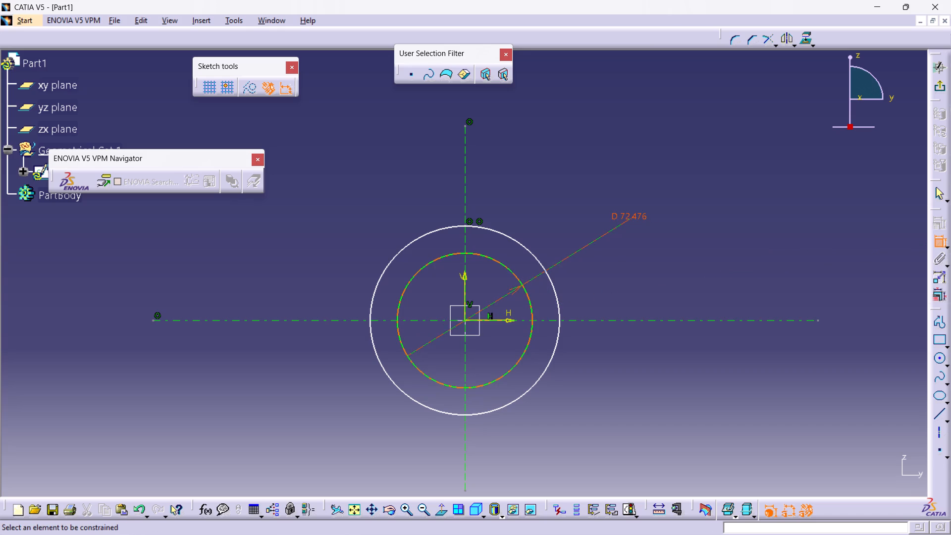
pyautogui.click(556, 287)
pyautogui.doubleClick(554, 287)
pyautogui.click(596, 279)
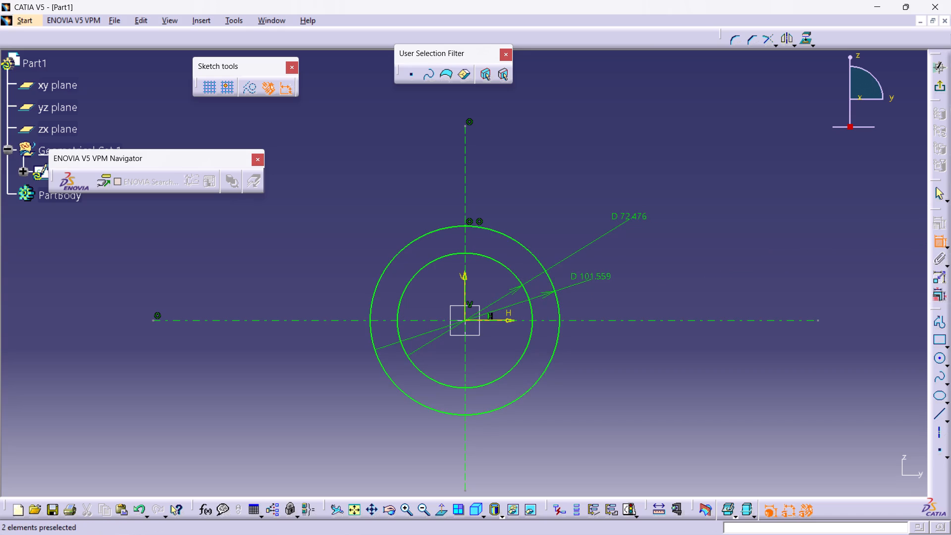
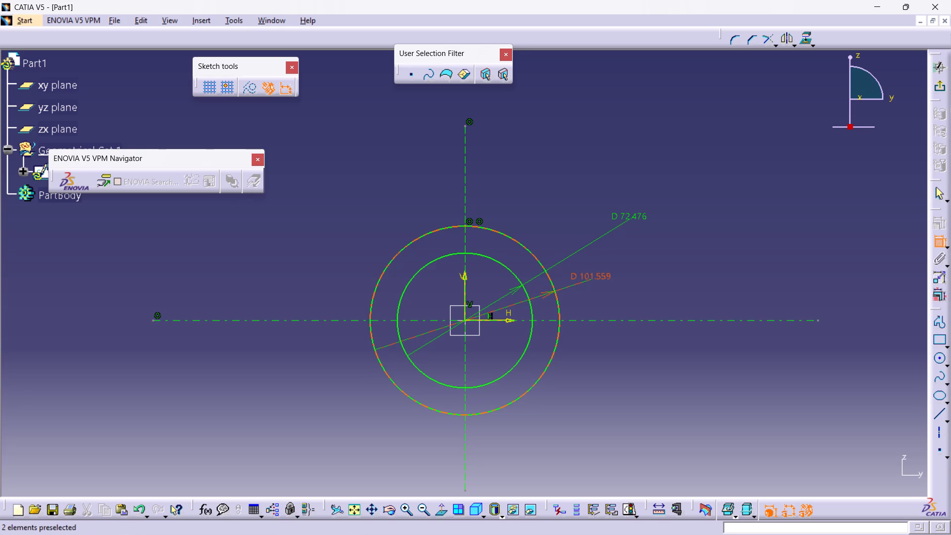
# Switch the outer circle's dimension from diameter to radius and set it to 50 mm.
pyautogui.doubleClick(592, 275)
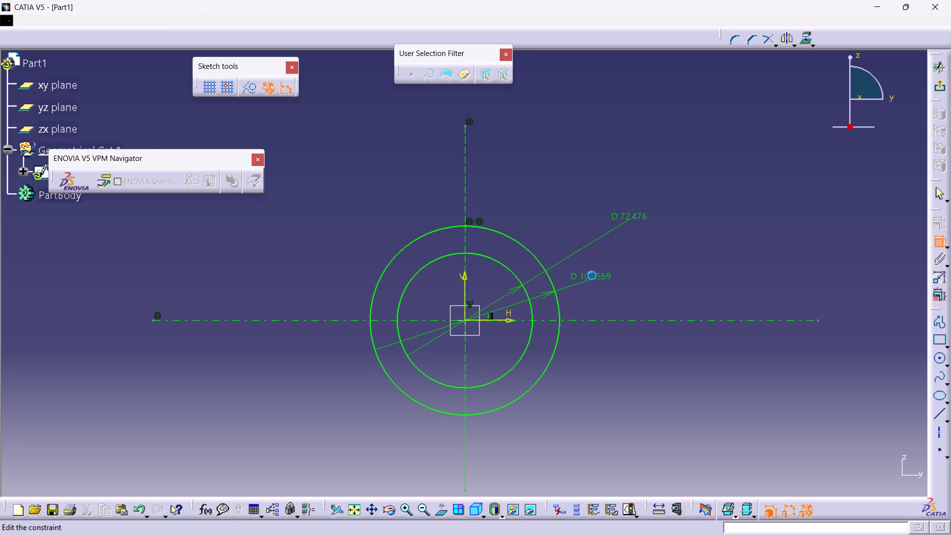
pyautogui.click(770, 447)
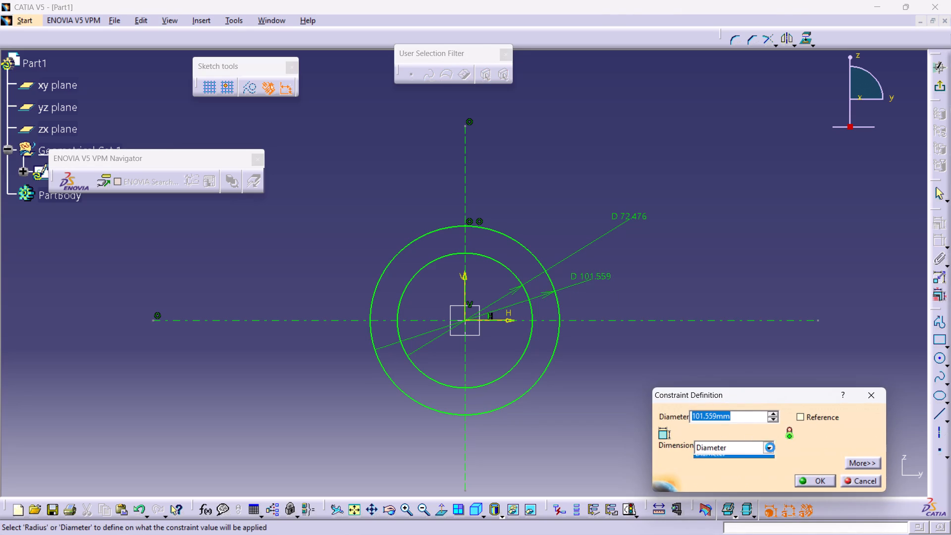
pyautogui.click(753, 457)
pyautogui.doubleClick(725, 414)
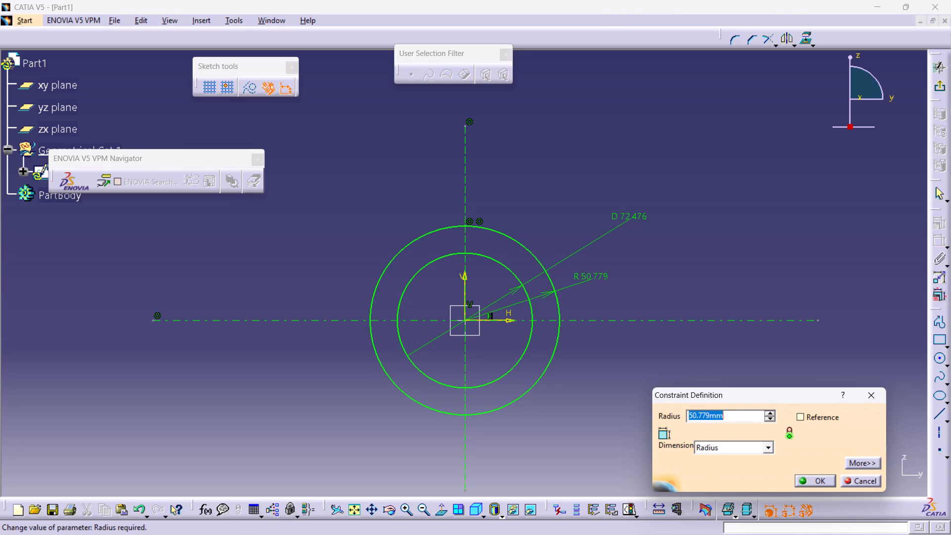
pyautogui.write('50')
pyautogui.press('Return')
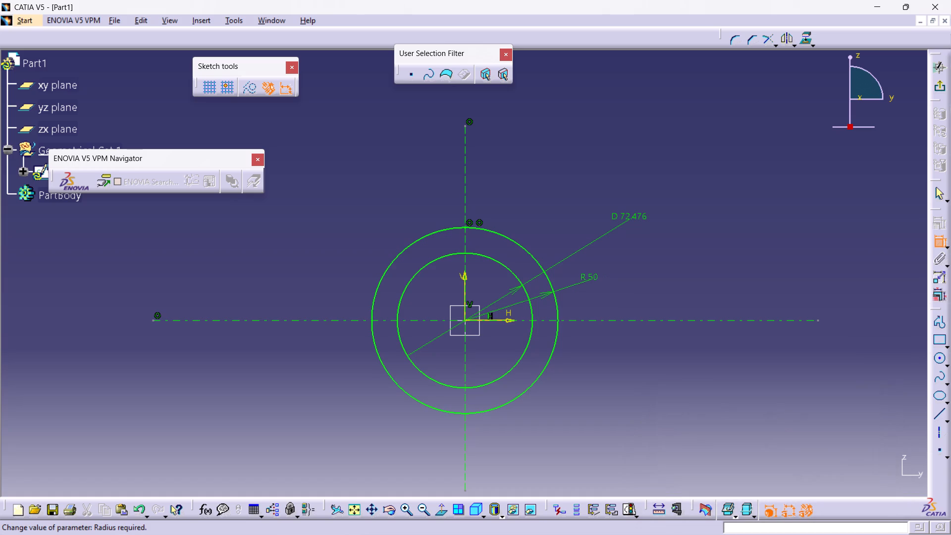
# Switch the inner circle's dimension from diameter to radius and set it to 60 mm.
pyautogui.doubleClick(621, 223)
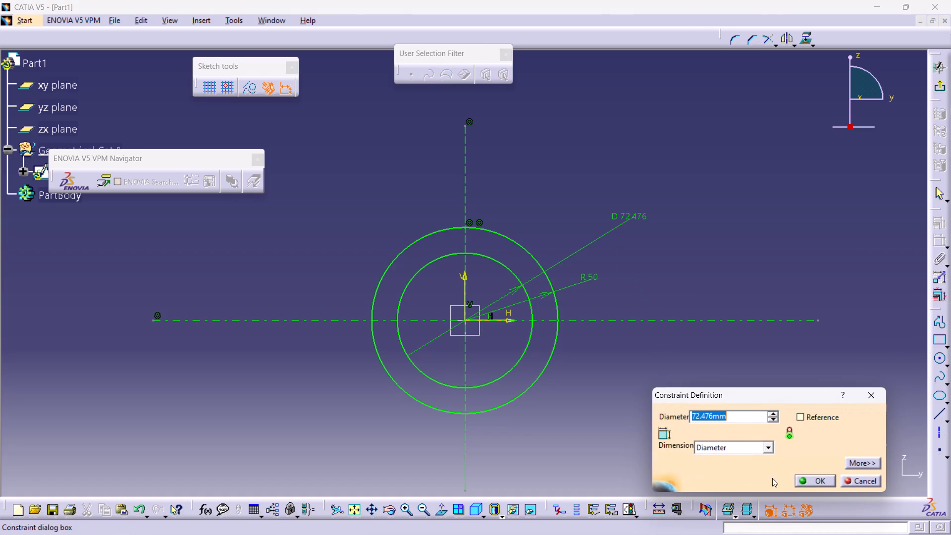
pyautogui.click(767, 452)
pyautogui.click(755, 454)
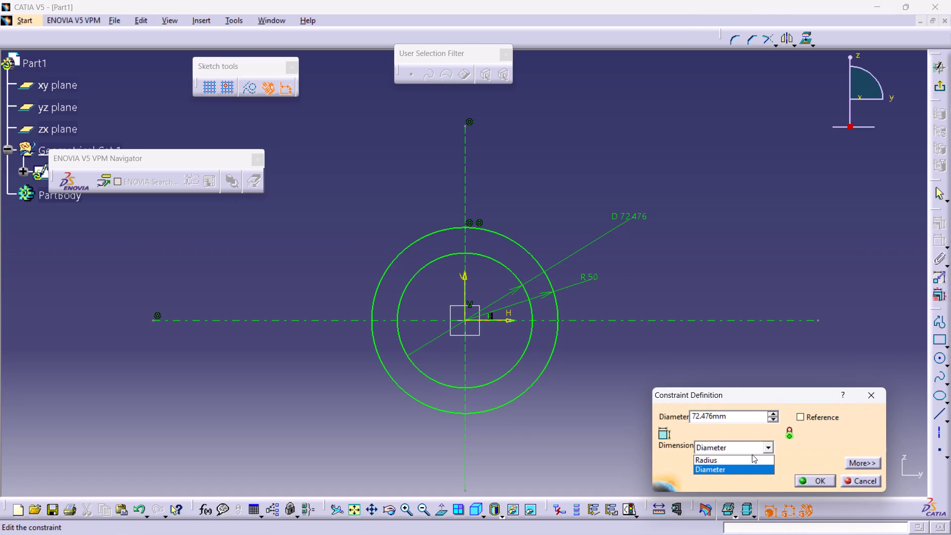
pyautogui.doubleClick(751, 454)
pyautogui.click(742, 462)
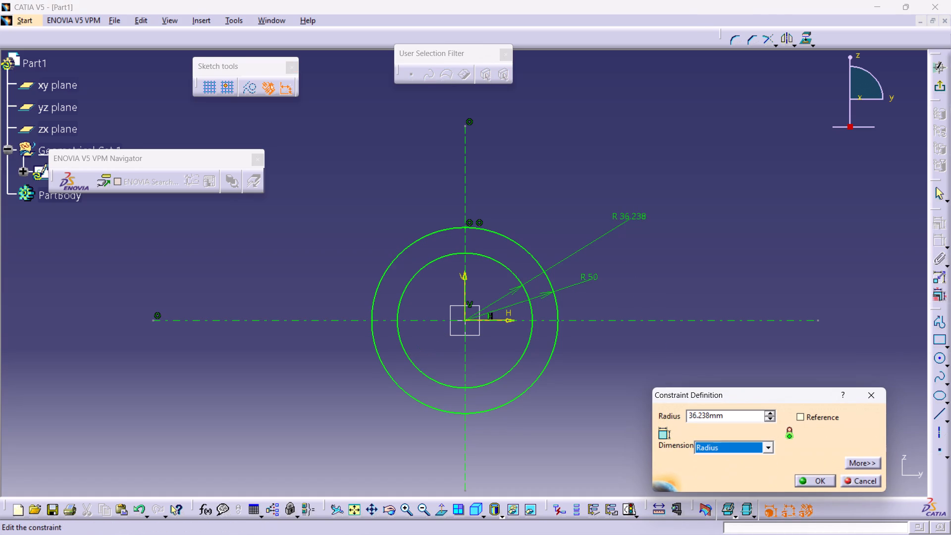
pyautogui.doubleClick(740, 413)
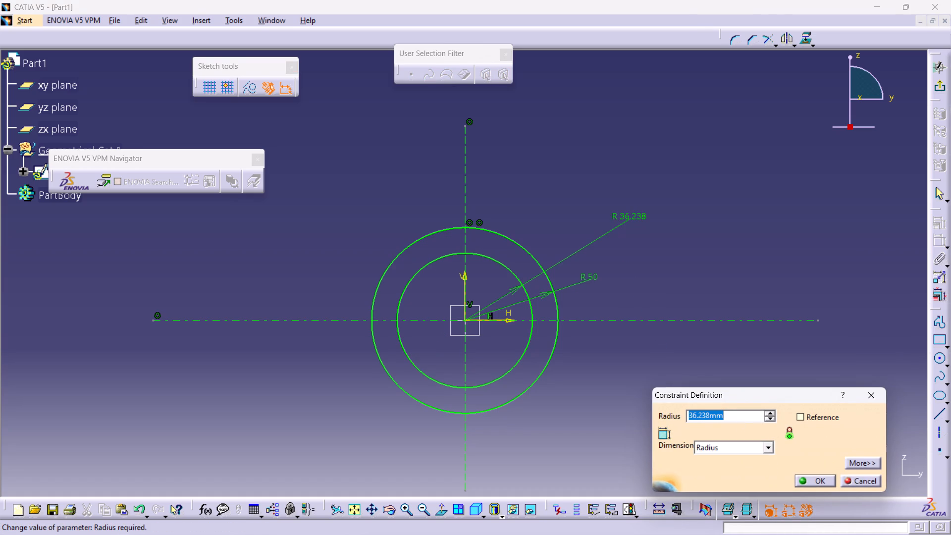
pyautogui.write('60')
pyautogui.press('Return')
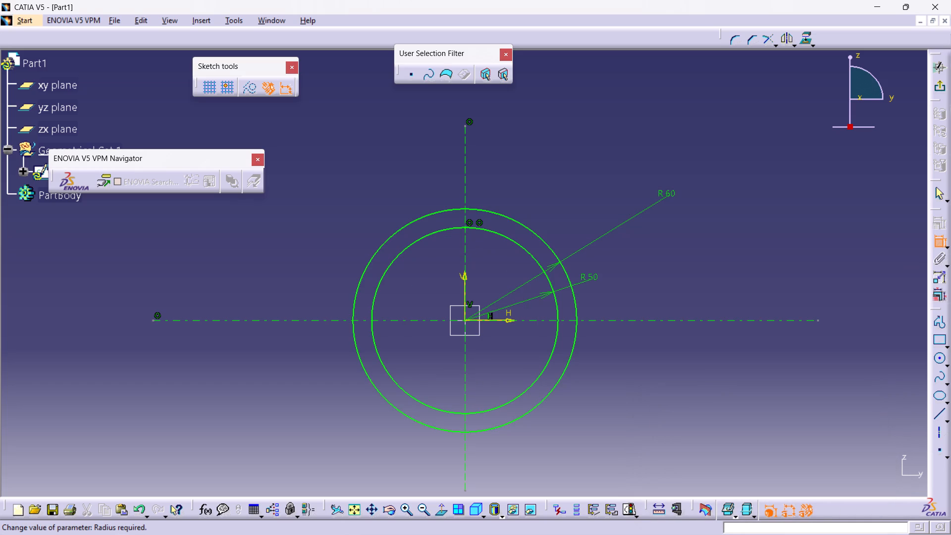
pyautogui.click(659, 272)
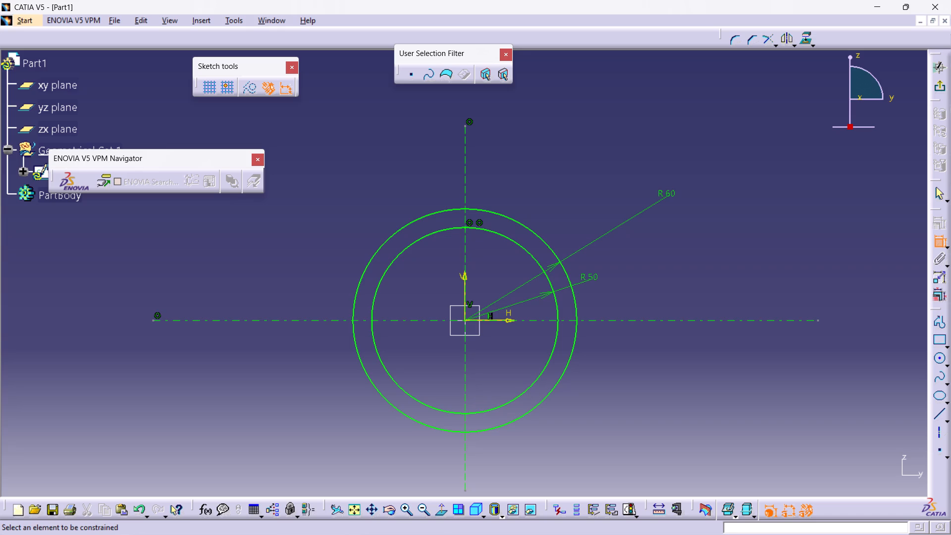
# Sketch an open profile from the 50 mm circle along the positive horizontal axis to about H 76 mm, up about 6 mm, and back to the outer circle.
pyautogui.doubleClick(937, 321)
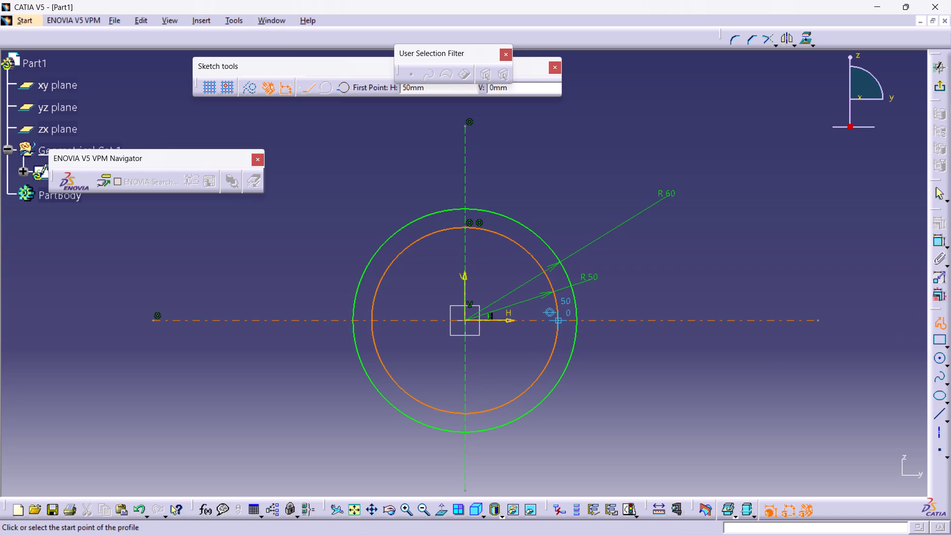
pyautogui.click(557, 319)
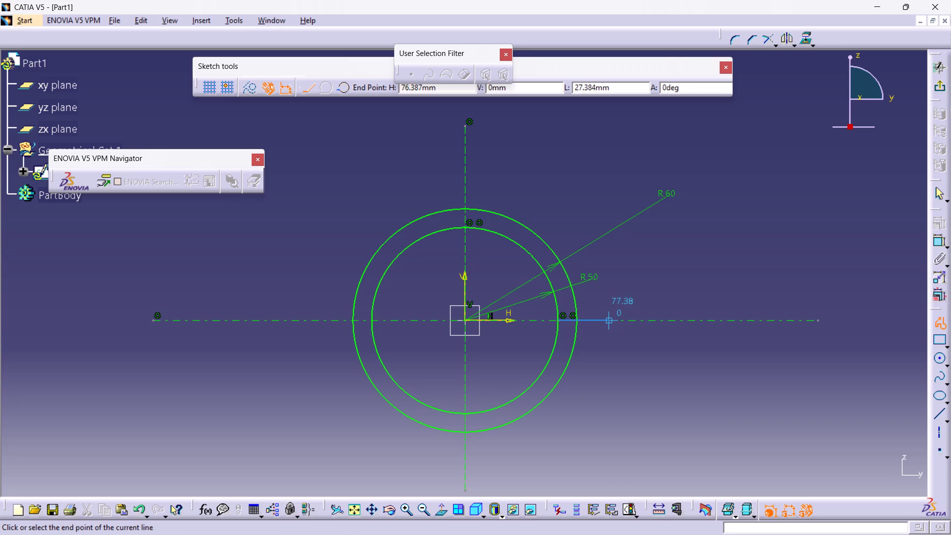
pyautogui.click(607, 321)
pyautogui.click(608, 309)
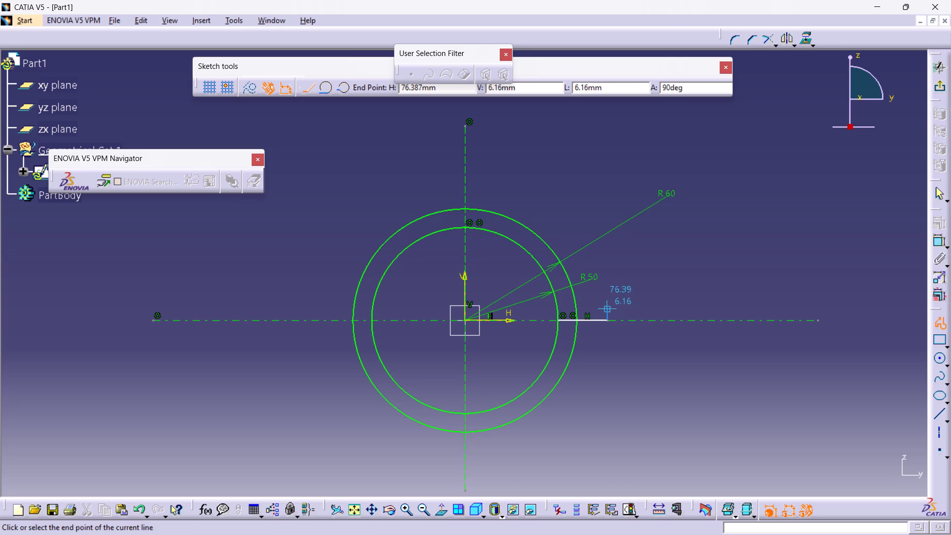
pyautogui.click(575, 309)
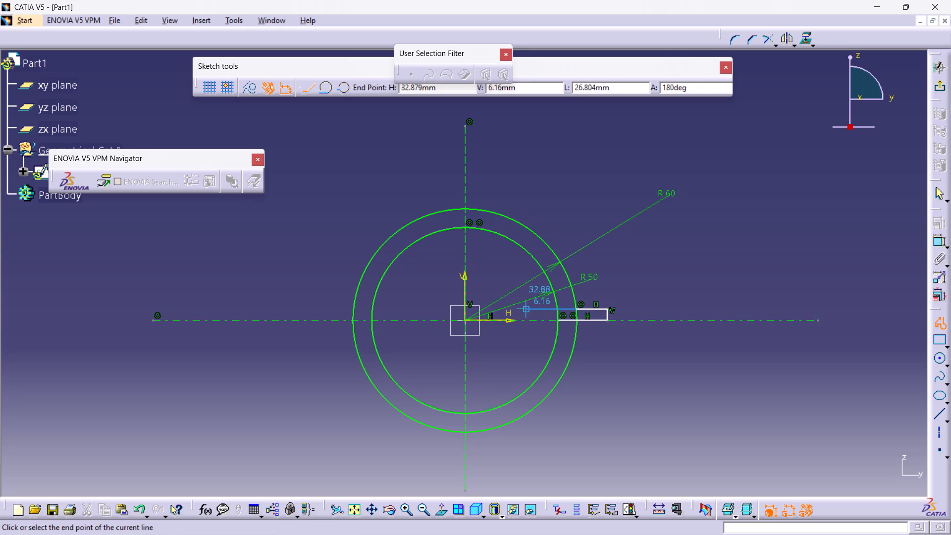
pyautogui.click(937, 322)
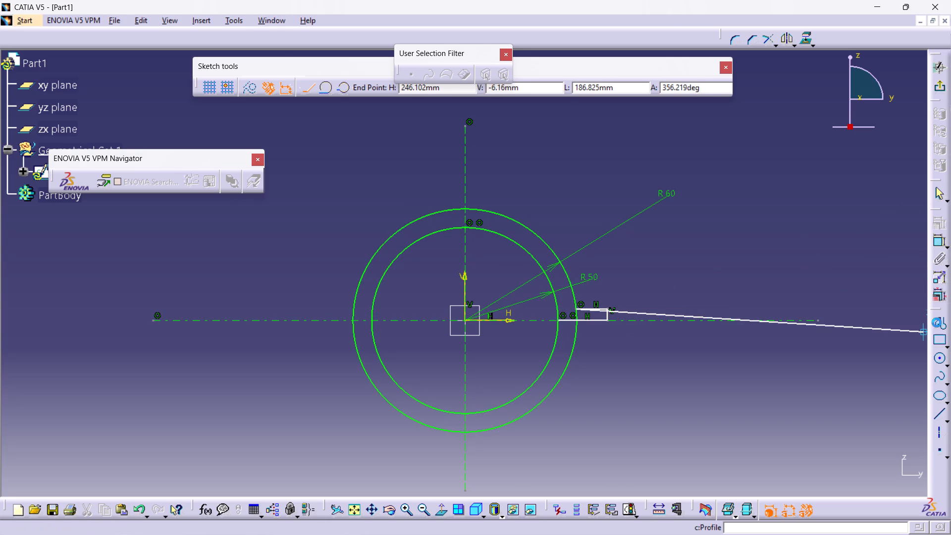
# Sketch a similar three-line open profile on the negative horizontal axis, starting on the 50 mm circle and returning to the 60 mm circle above the axis.
pyautogui.click(938, 322)
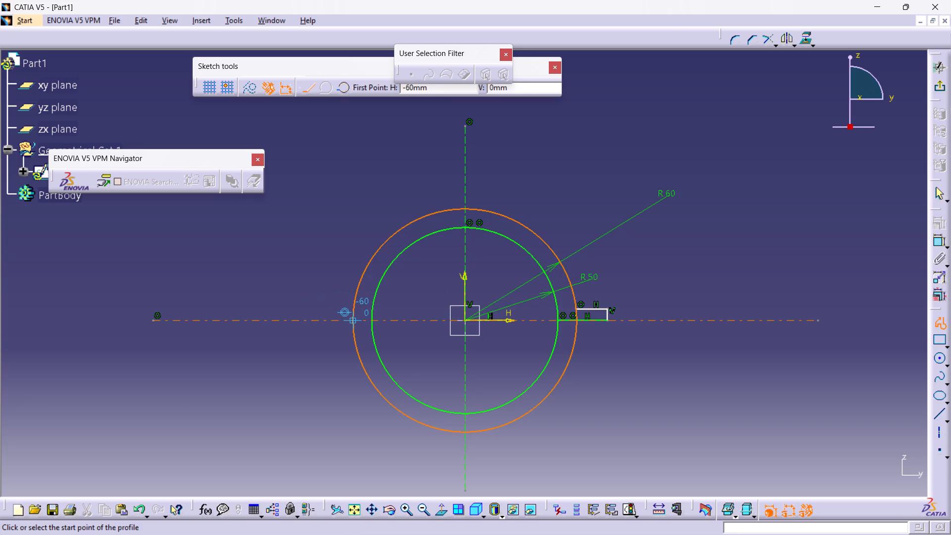
pyautogui.click(371, 321)
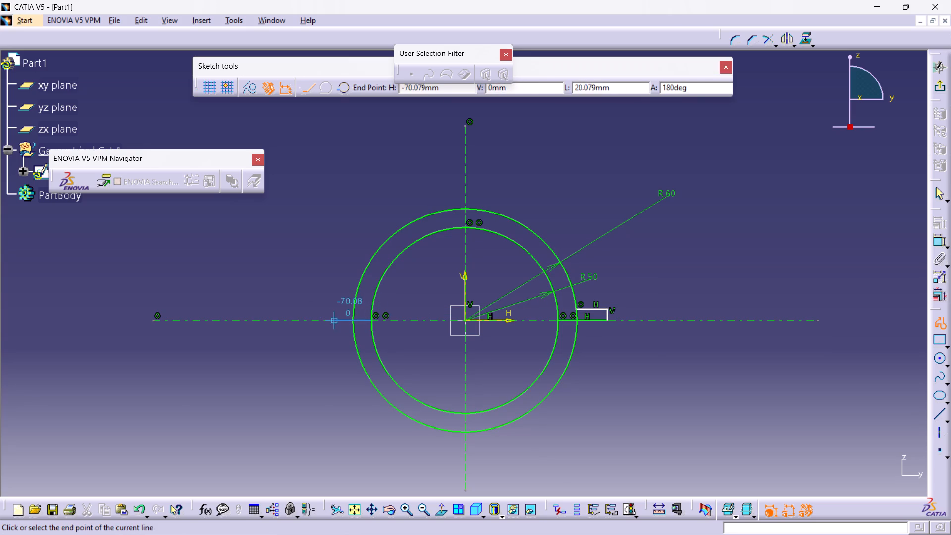
pyautogui.click(331, 322)
pyautogui.click(331, 307)
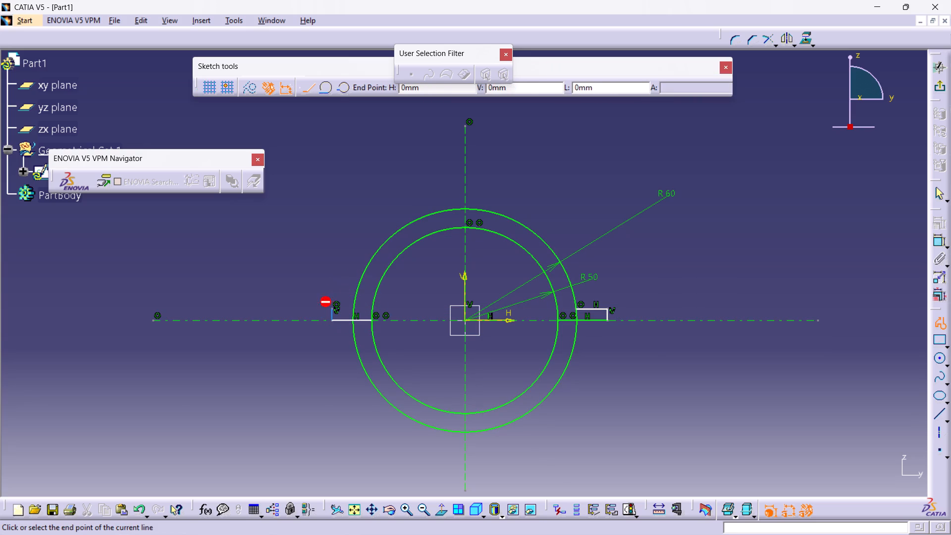
pyautogui.click(353, 310)
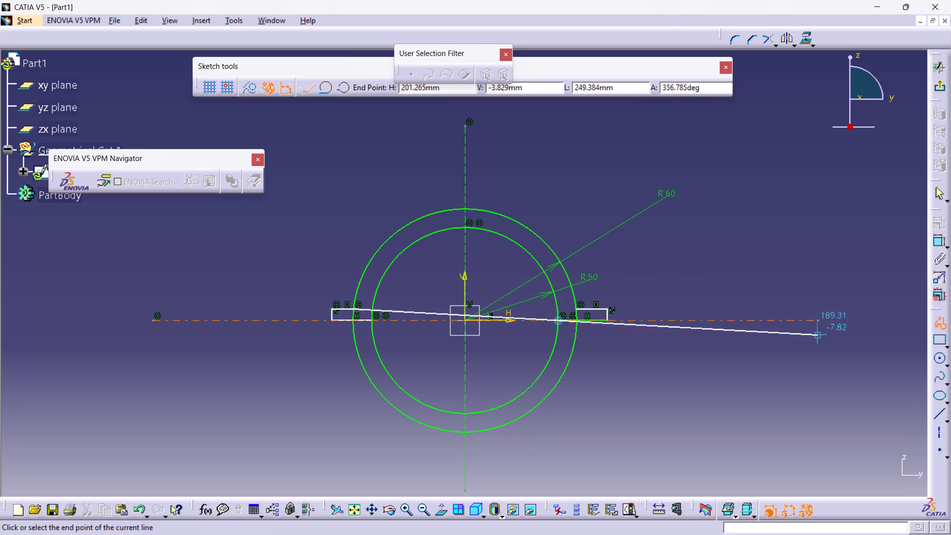
pyautogui.click(938, 321)
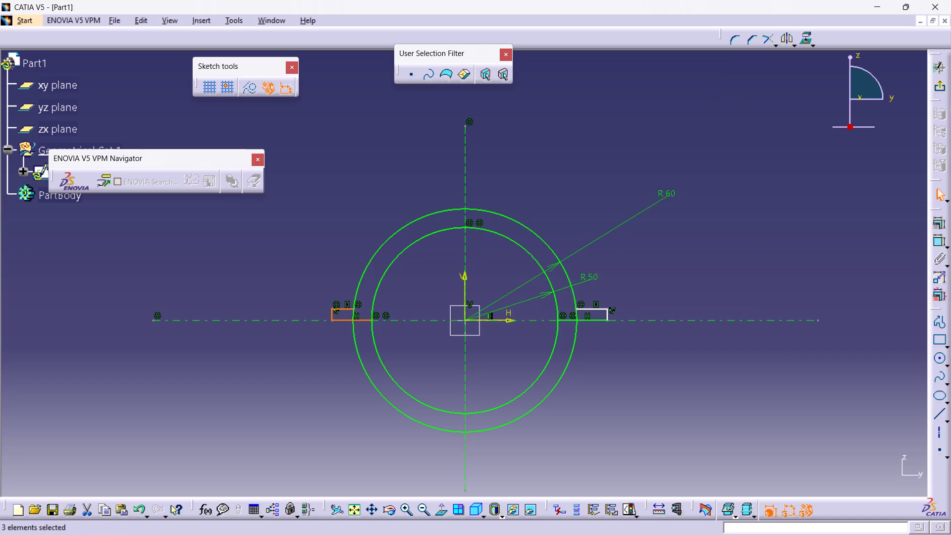
# Undock the Profile and Constraint toolbars and float them over the drawing area near the compass.
pyautogui.moveTo(594, 415); pyautogui.dragTo(606, 360, button='middle')
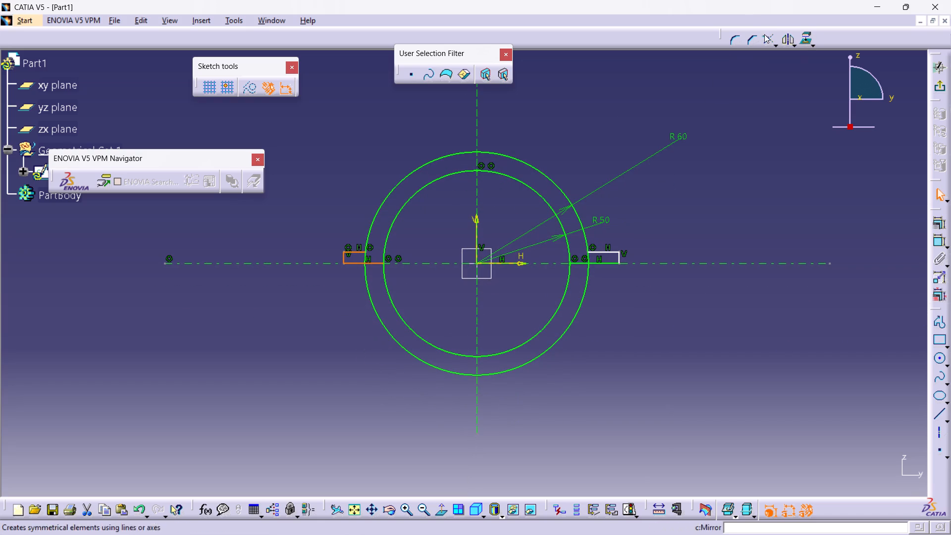
pyautogui.moveTo(933, 307); pyautogui.dragTo(932, 307)
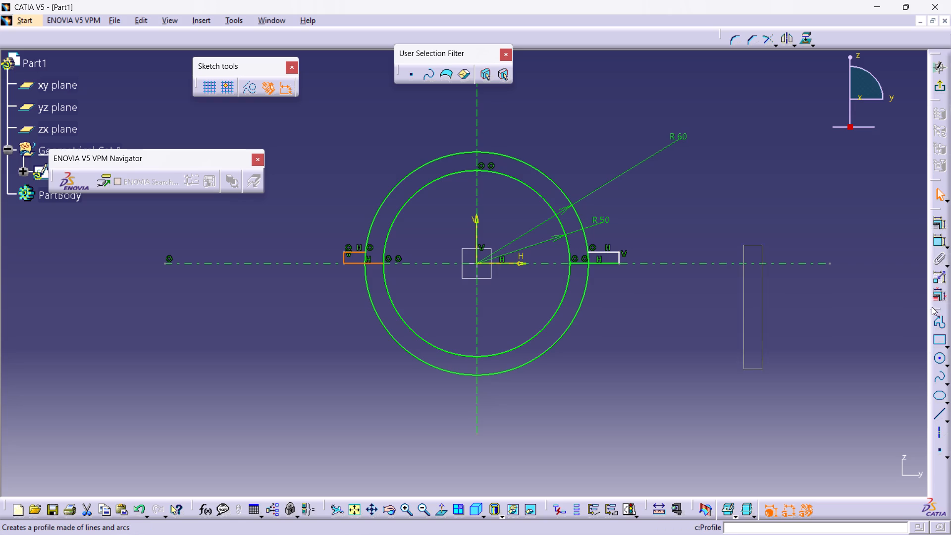
pyautogui.moveTo(932, 307); pyautogui.dragTo(821, 94)
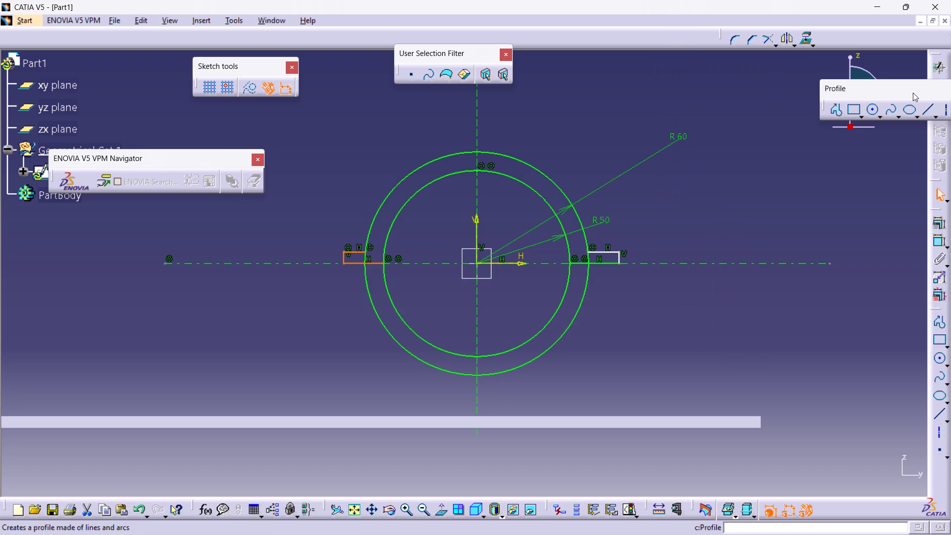
pyautogui.moveTo(913, 93); pyautogui.dragTo(777, 77)
pyautogui.moveTo(777, 77); pyautogui.dragTo(747, 57)
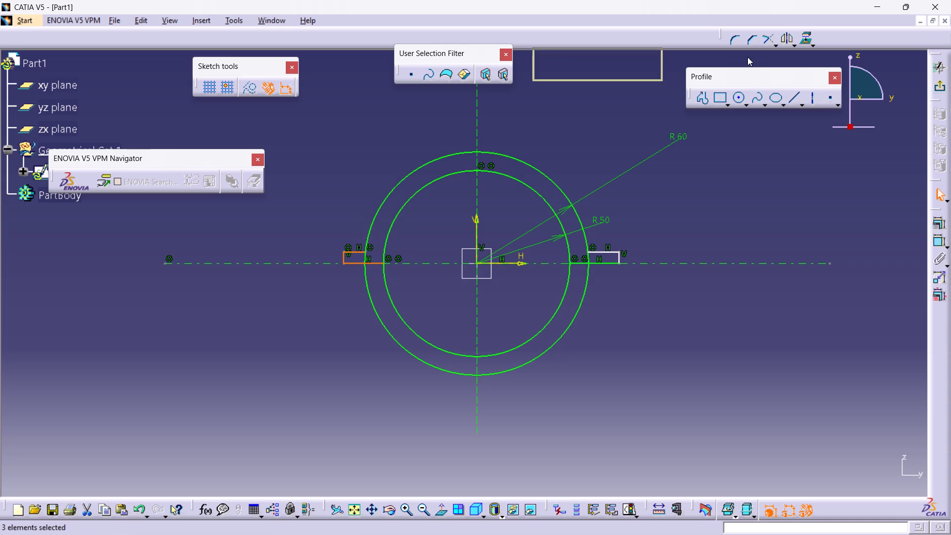
pyautogui.moveTo(747, 57); pyautogui.dragTo(746, 56)
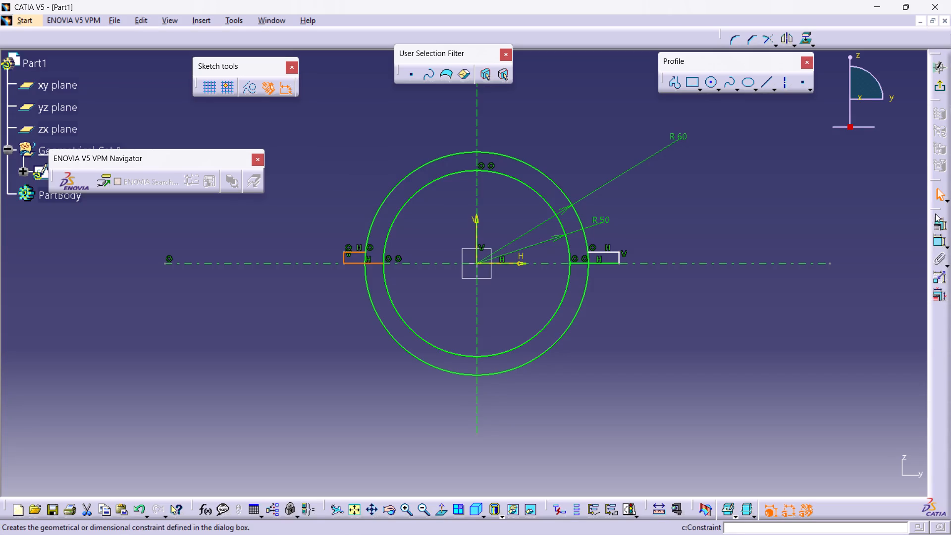
pyautogui.moveTo(936, 210); pyautogui.dragTo(892, 141)
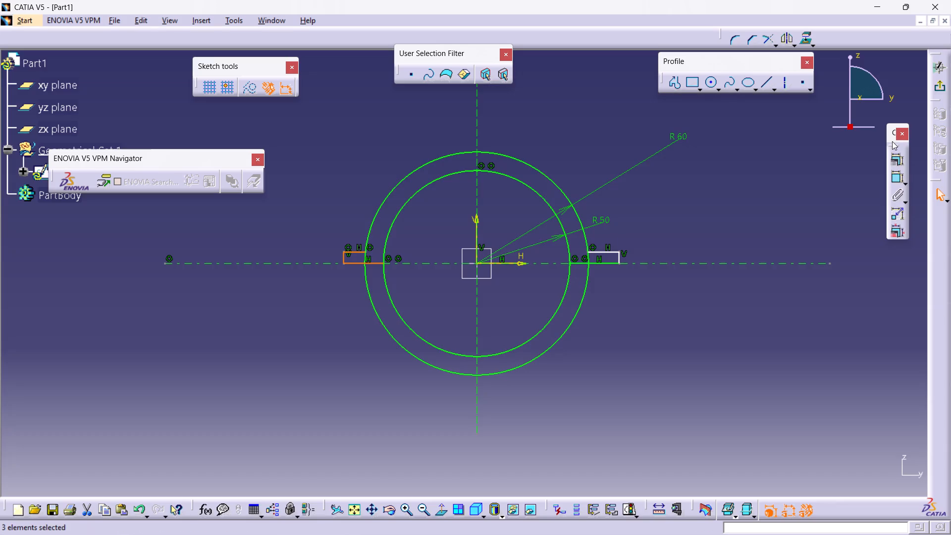
pyautogui.moveTo(836, 217); pyautogui.dragTo(818, 227, button='middle')
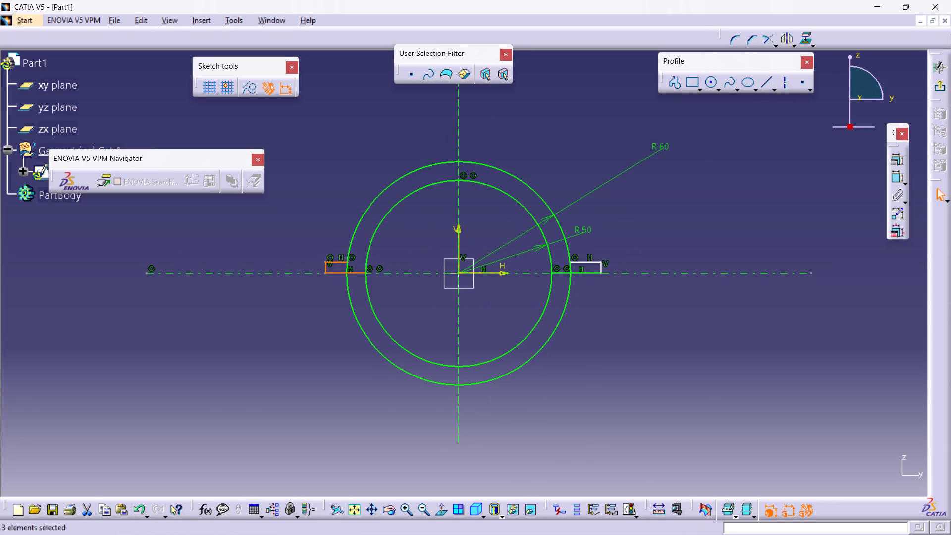
# Undock the Operation toolbar and arrange it in one row with the floating User Selection Filter and Profile toolbars.
pyautogui.moveTo(759, 53); pyautogui.dragTo(730, 53)
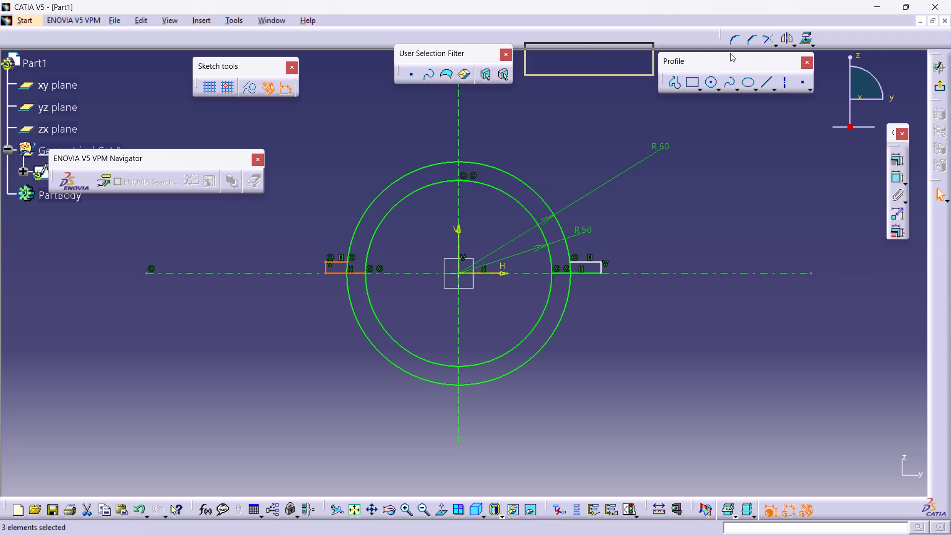
pyautogui.moveTo(730, 53); pyautogui.dragTo(587, 63)
pyautogui.moveTo(580, 75); pyautogui.dragTo(607, 53)
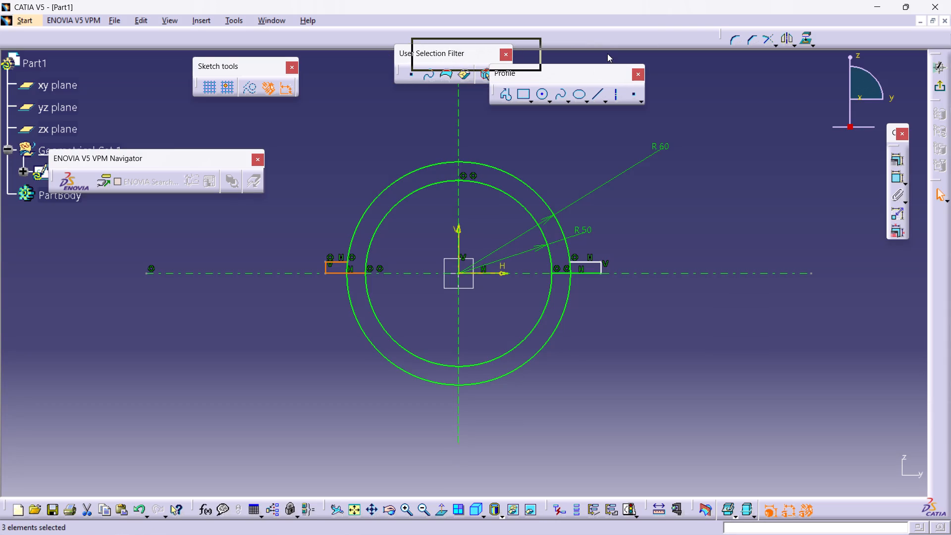
pyautogui.moveTo(607, 53); pyautogui.dragTo(608, 53)
pyautogui.click(608, 53)
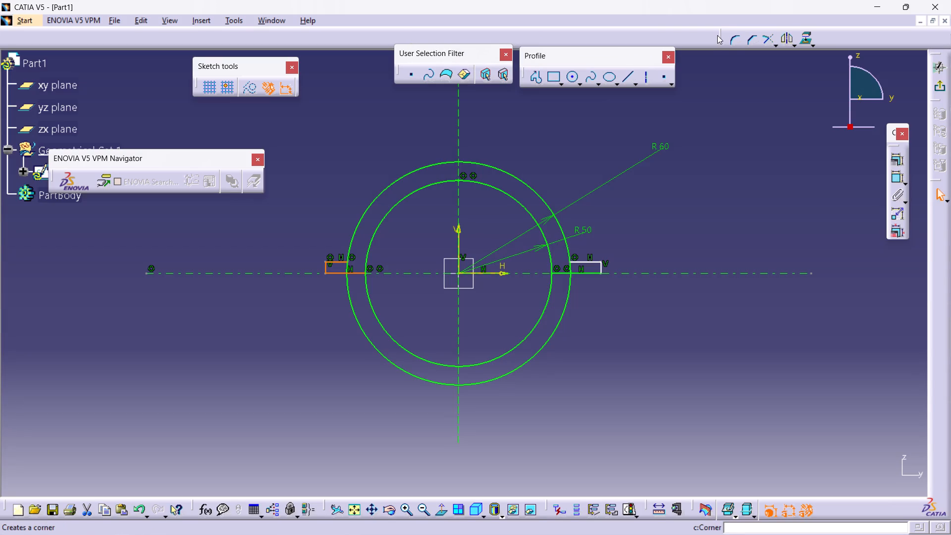
pyautogui.moveTo(720, 33); pyautogui.dragTo(683, 54)
pyautogui.moveTo(716, 38); pyautogui.dragTo(709, 51)
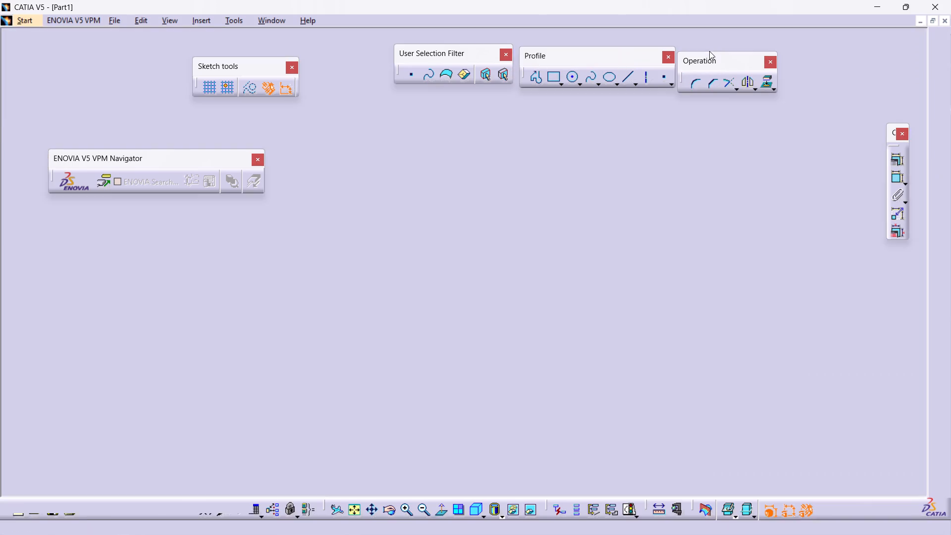
pyautogui.moveTo(616, 52); pyautogui.dragTo(621, 34)
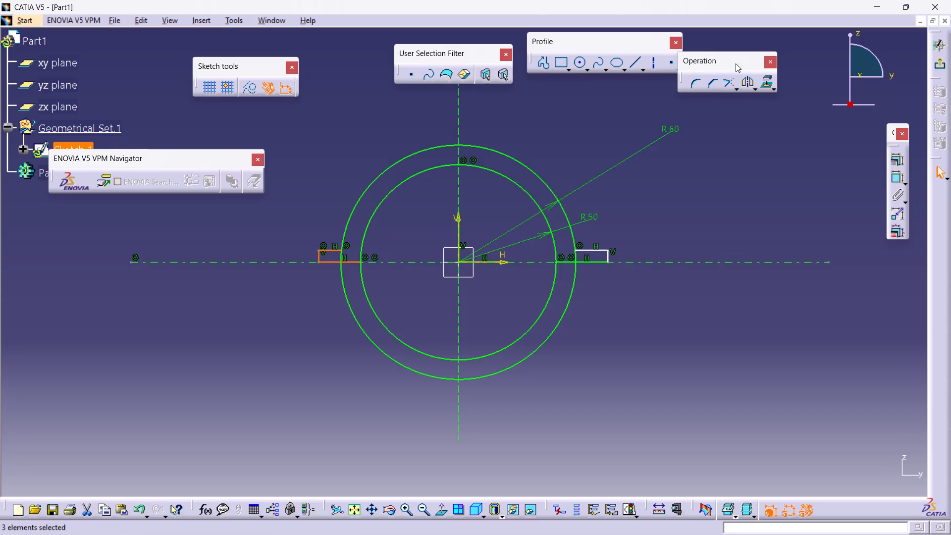
pyautogui.moveTo(722, 63); pyautogui.dragTo(731, 37)
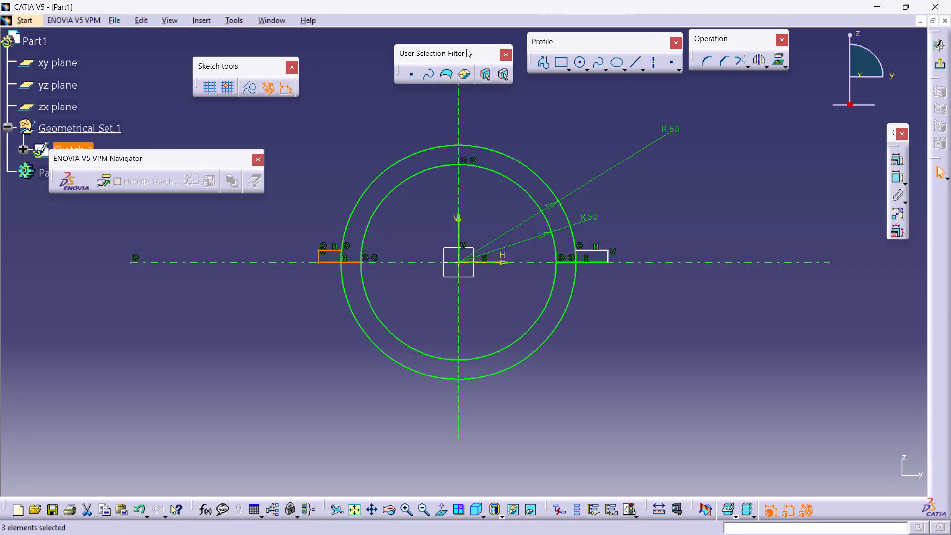
pyautogui.moveTo(466, 48); pyautogui.dragTo(469, 32)
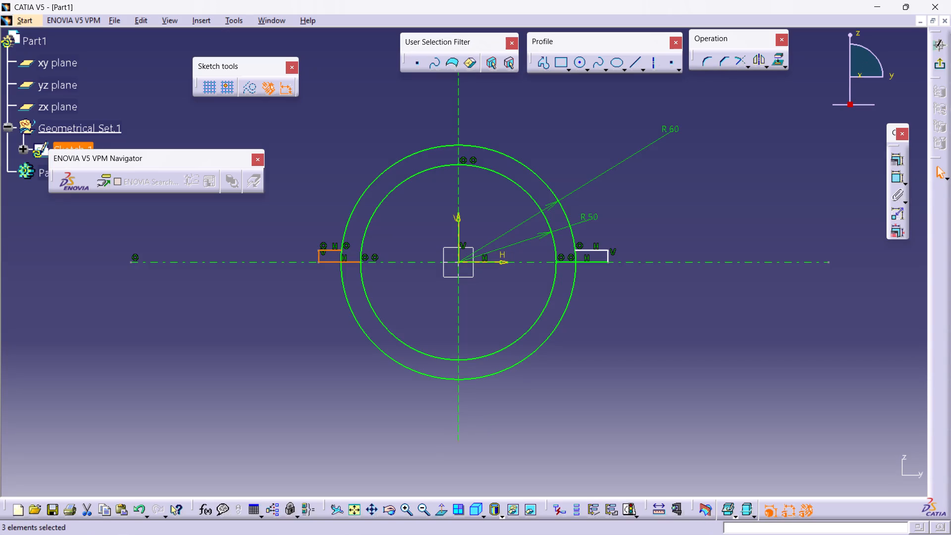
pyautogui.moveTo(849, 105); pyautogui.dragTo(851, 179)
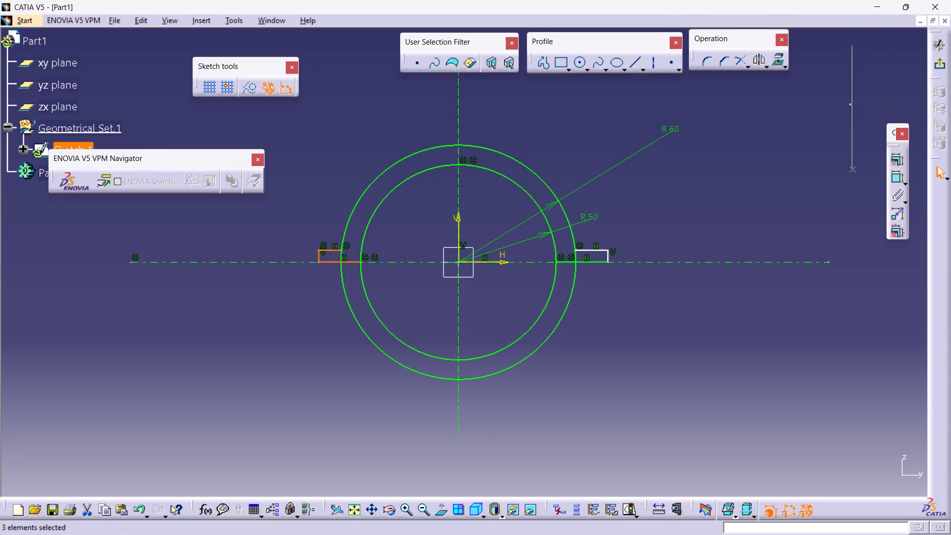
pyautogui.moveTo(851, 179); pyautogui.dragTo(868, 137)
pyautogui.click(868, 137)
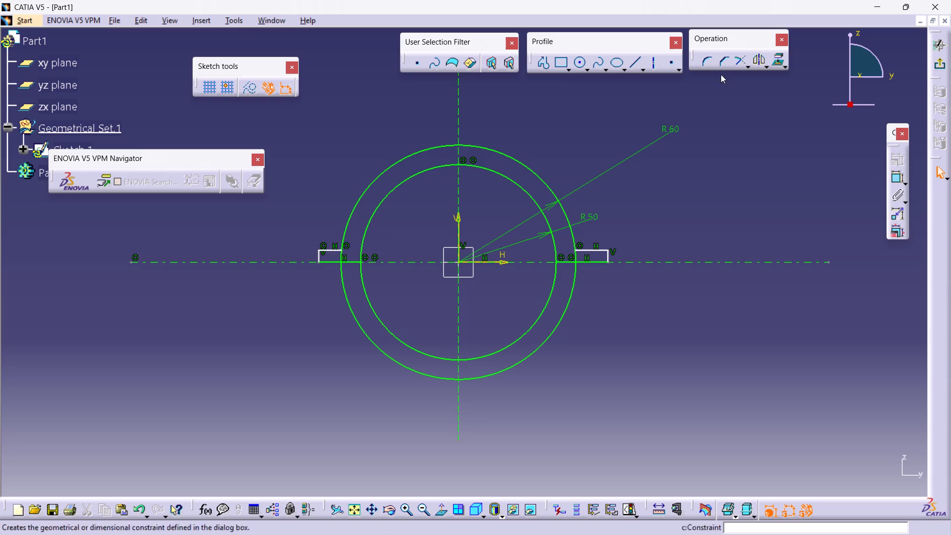
# Quick-trim the lower halves of both circles and the short pieces of the 60 mm circle that cross the two side flanges.
pyautogui.click(747, 63)
pyautogui.tripleClick(760, 115)
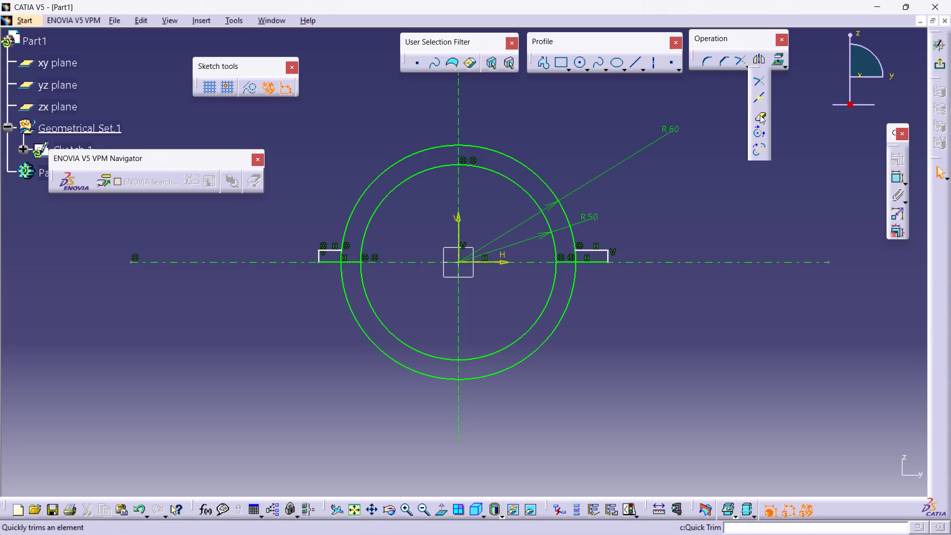
pyautogui.click(534, 325)
pyautogui.click(554, 334)
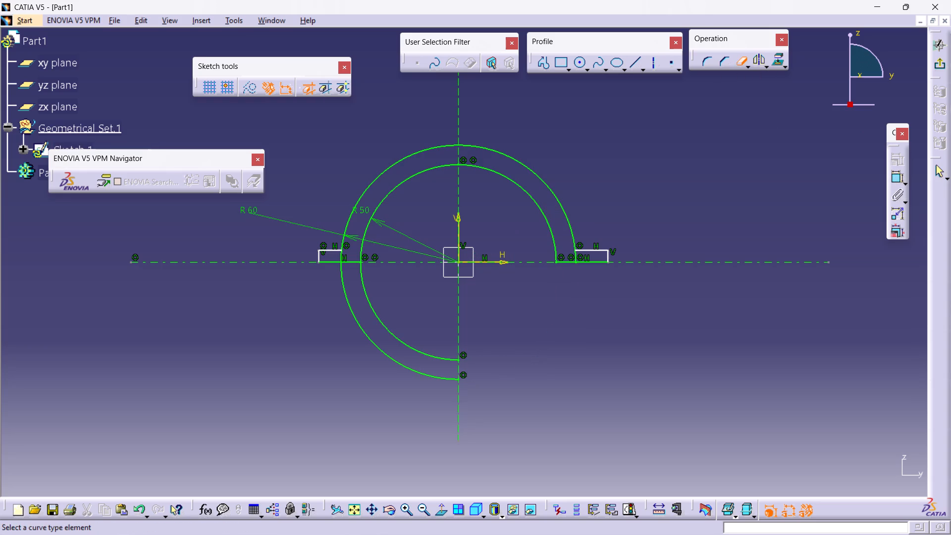
pyautogui.doubleClick(421, 350)
pyautogui.click(418, 352)
pyautogui.click(417, 370)
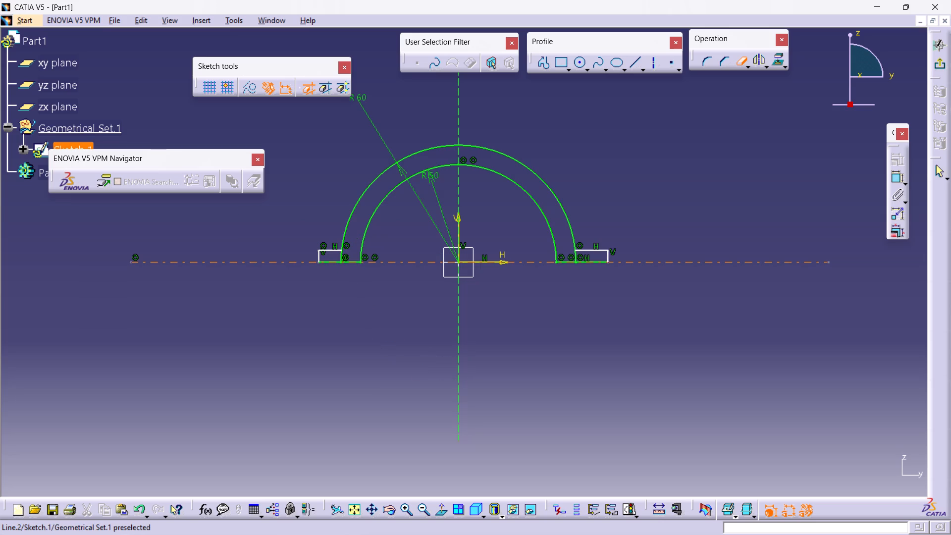
pyautogui.click(577, 256)
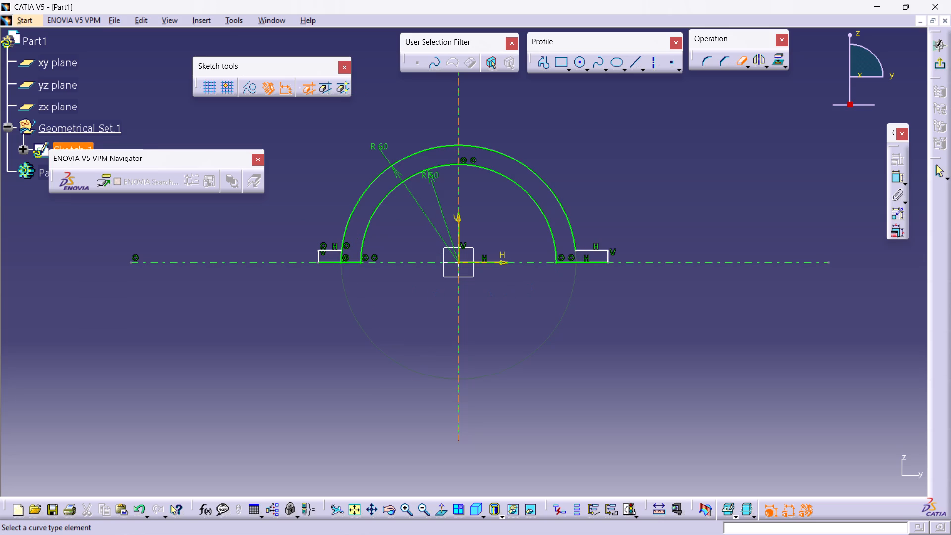
pyautogui.doubleClick(340, 256)
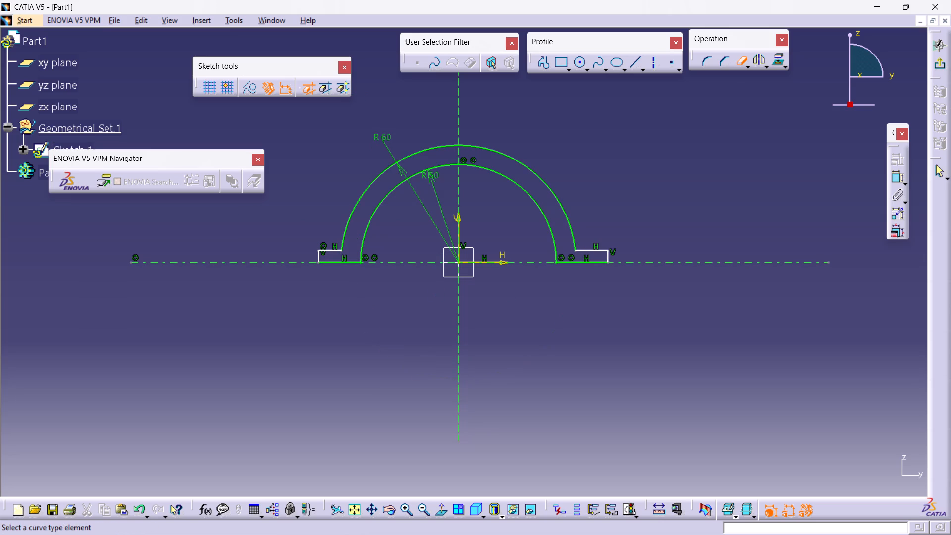
pyautogui.doubleClick(743, 60)
pyautogui.click(716, 392)
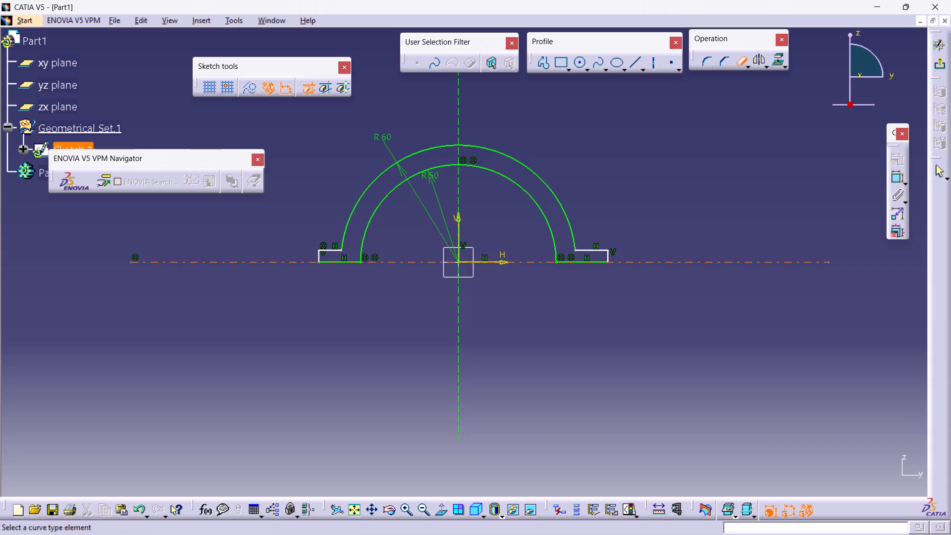
# Dimension both flanges' outer end lines from the vertical axis, plus the height of the flange on the positive horizontal axis.
pyautogui.doubleClick(896, 173)
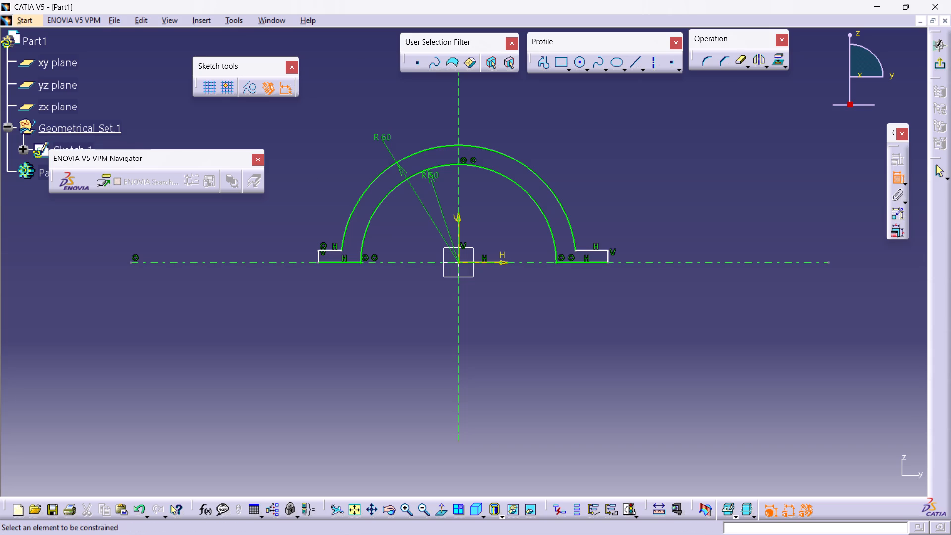
pyautogui.click(458, 292)
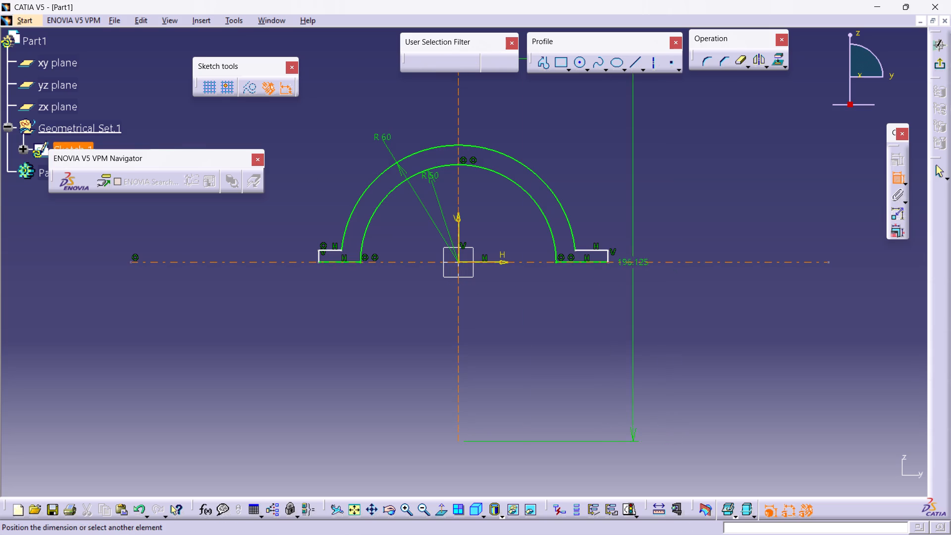
pyautogui.doubleClick(609, 259)
pyautogui.click(648, 234)
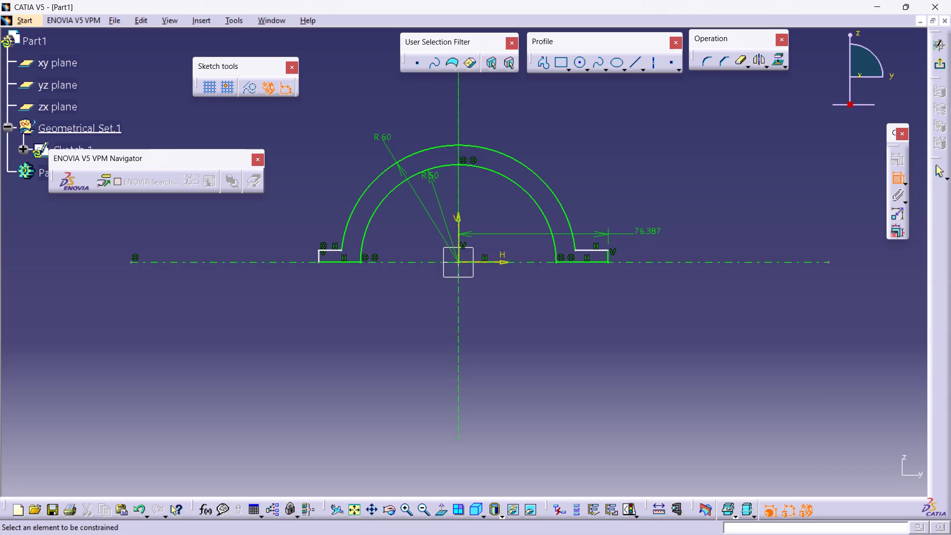
pyautogui.click(320, 255)
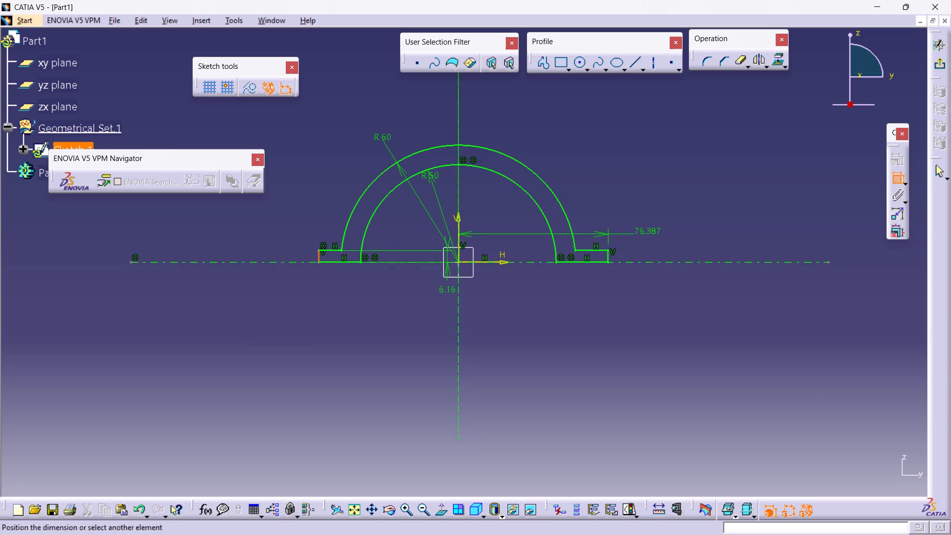
pyautogui.click(458, 289)
pyautogui.click(343, 292)
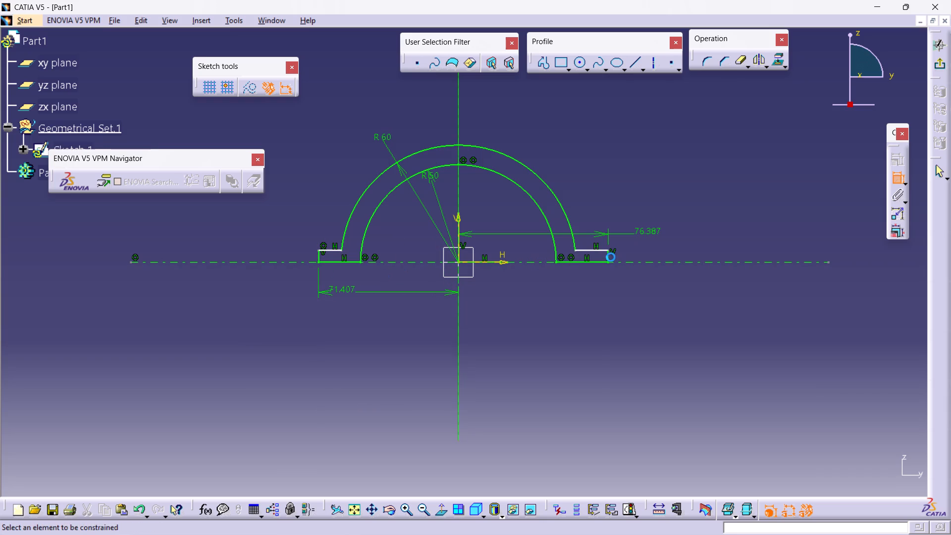
pyautogui.doubleClick(608, 257)
pyautogui.click(639, 255)
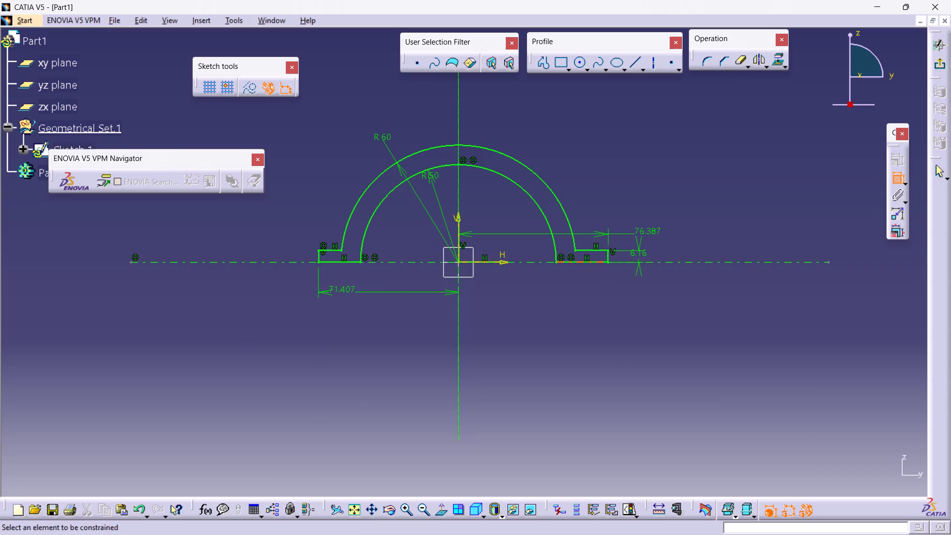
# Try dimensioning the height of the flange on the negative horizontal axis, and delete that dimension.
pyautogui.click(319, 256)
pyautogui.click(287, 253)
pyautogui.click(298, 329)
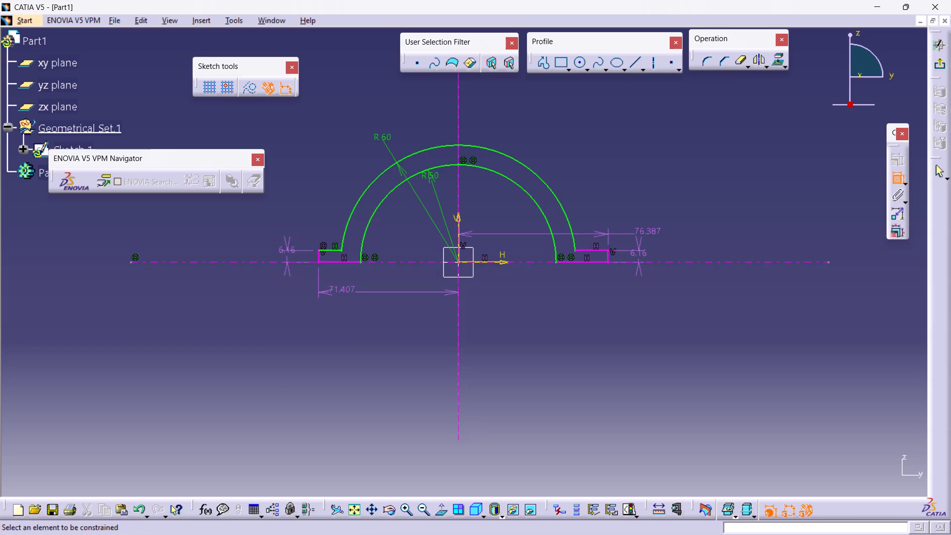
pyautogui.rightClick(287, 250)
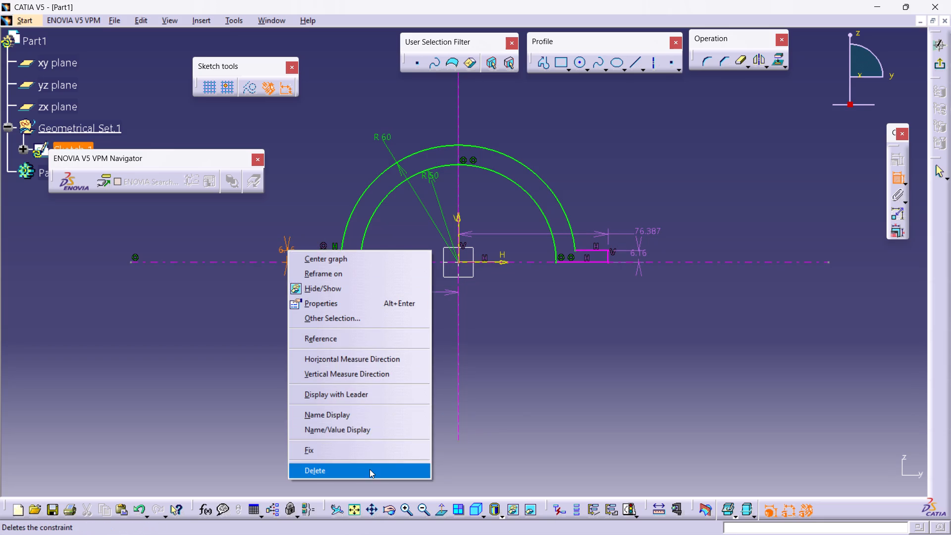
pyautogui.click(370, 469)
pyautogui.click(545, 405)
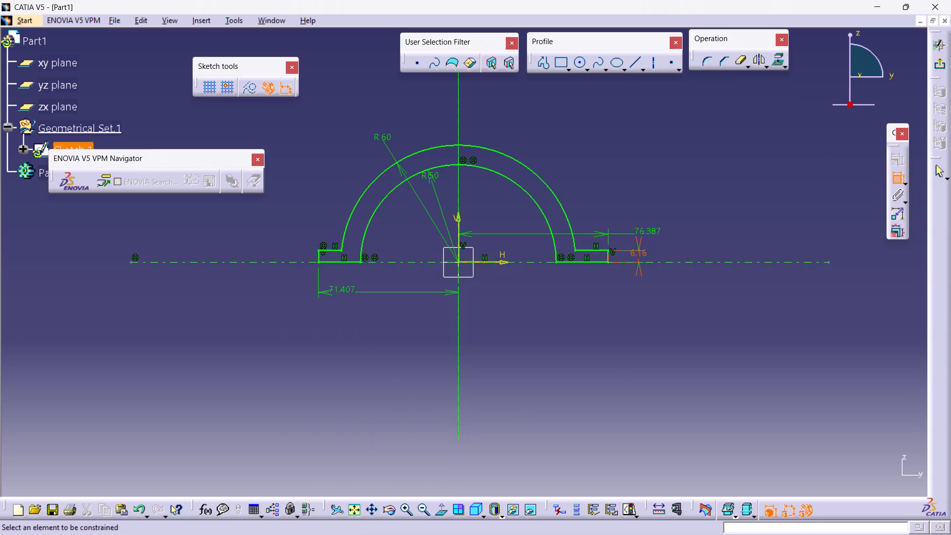
# Set the height of the flange on the positive horizontal axis to 10 mm.
pyautogui.doubleClick(640, 252)
pyautogui.write('10')
pyautogui.press('Return')
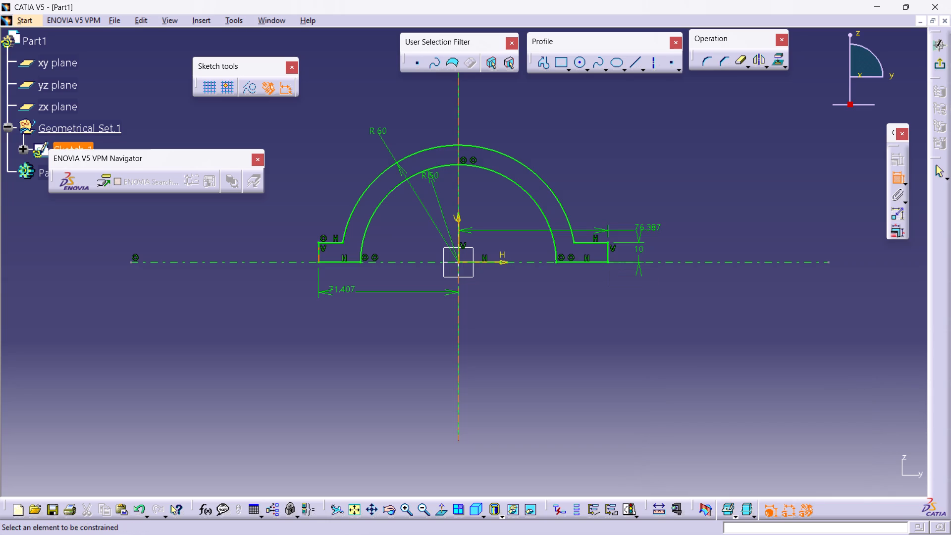
# Set the distance from the vertical axis to each flange's outer end line to 75 mm, negative side first.
pyautogui.doubleClick(334, 291)
pyautogui.press('5')
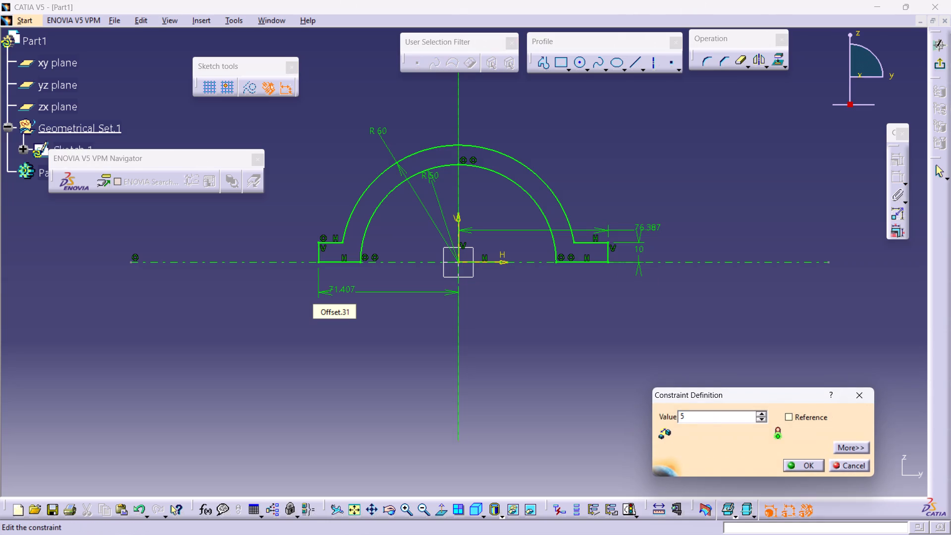
pyautogui.press('BackSpace')
pyautogui.write('75')
pyautogui.press('Return')
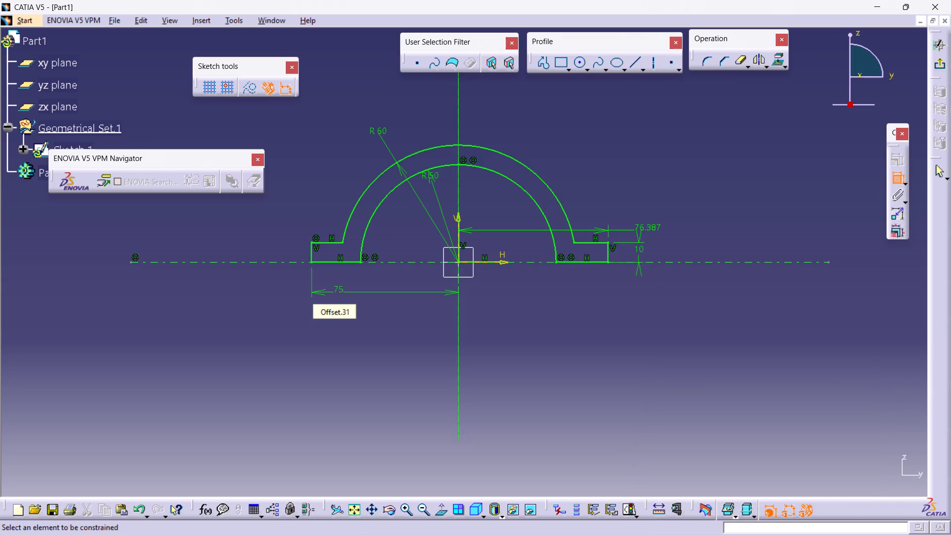
pyautogui.tripleClick(652, 227)
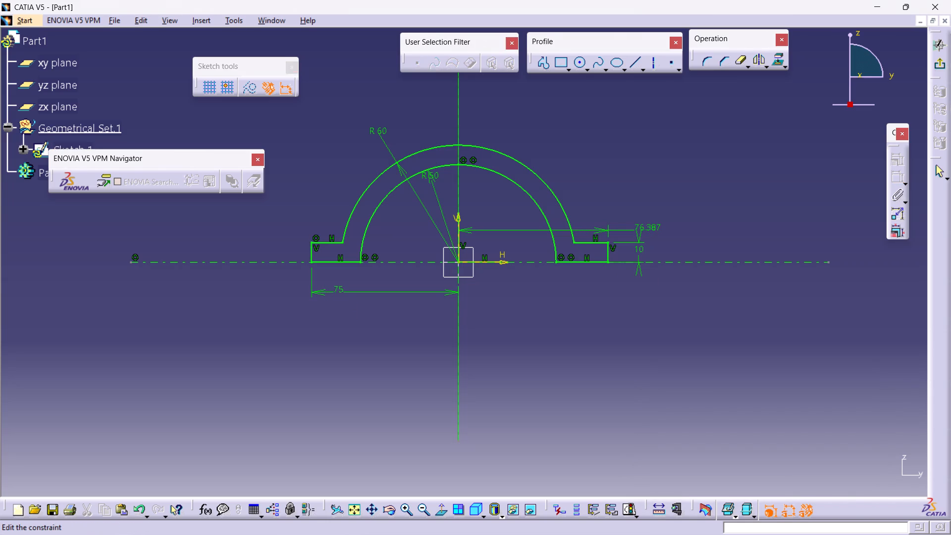
pyautogui.write('75')
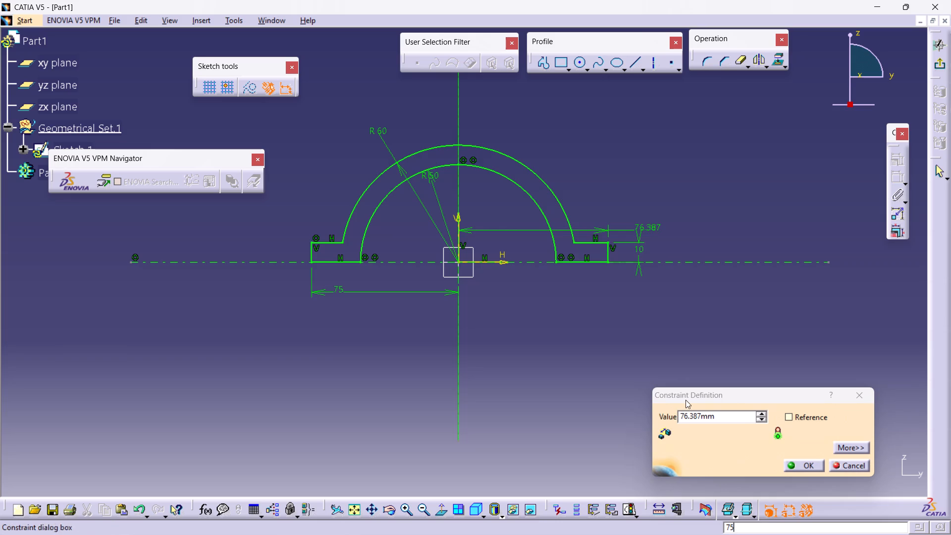
pyautogui.doubleClick(724, 414)
pyautogui.write('753')
pyautogui.press('BackSpace')
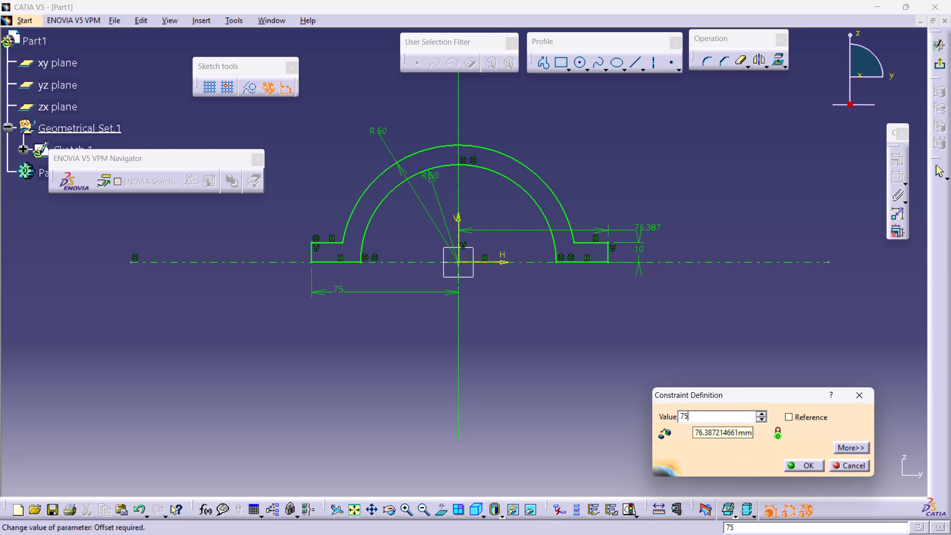
pyautogui.press('Return')
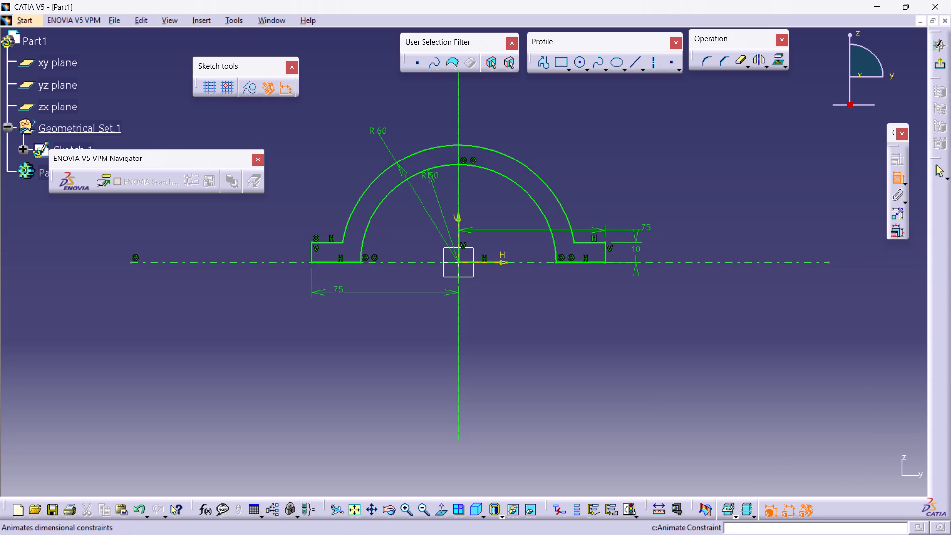
# Exit the sketch and extrude Sketch.1 as a pad with a 40 mm length and mirrored extent.
pyautogui.doubleClick(936, 63)
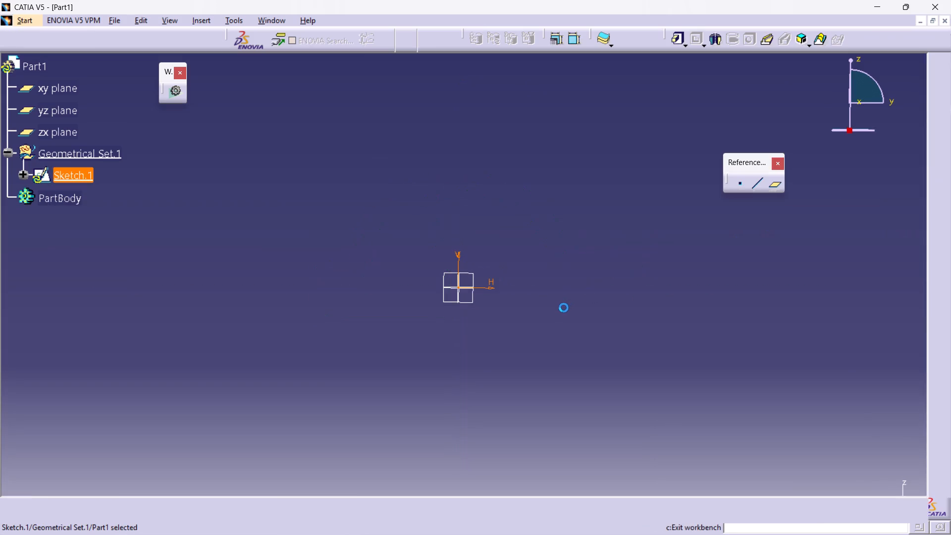
pyautogui.click(676, 37)
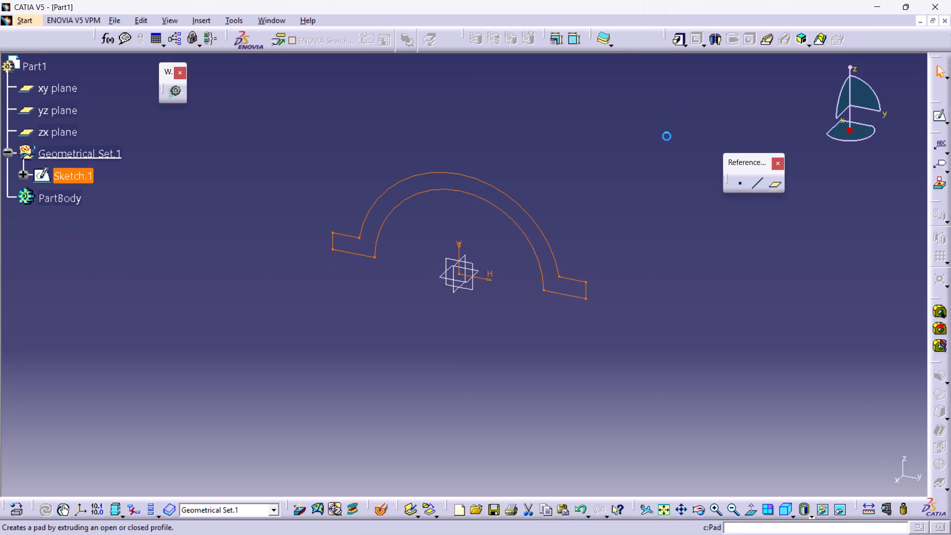
pyautogui.click(573, 295)
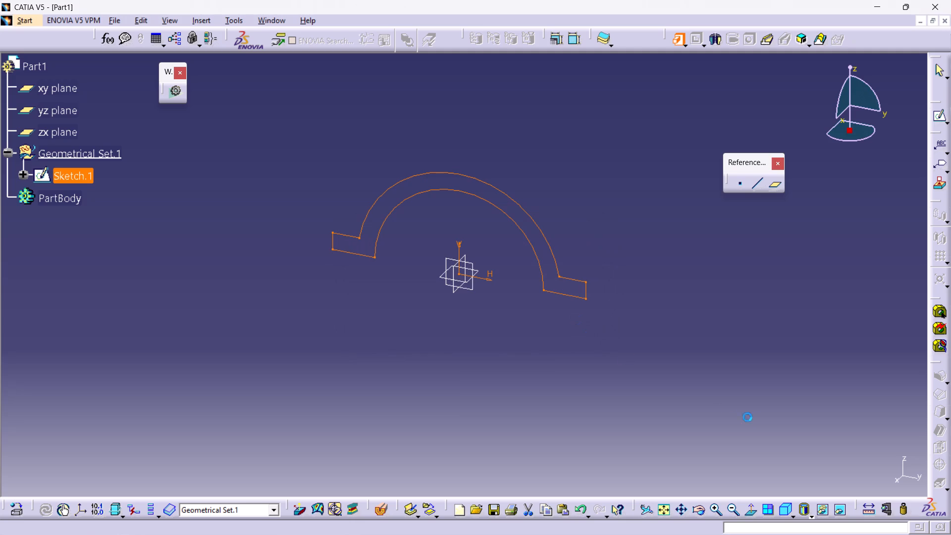
pyautogui.click(800, 419)
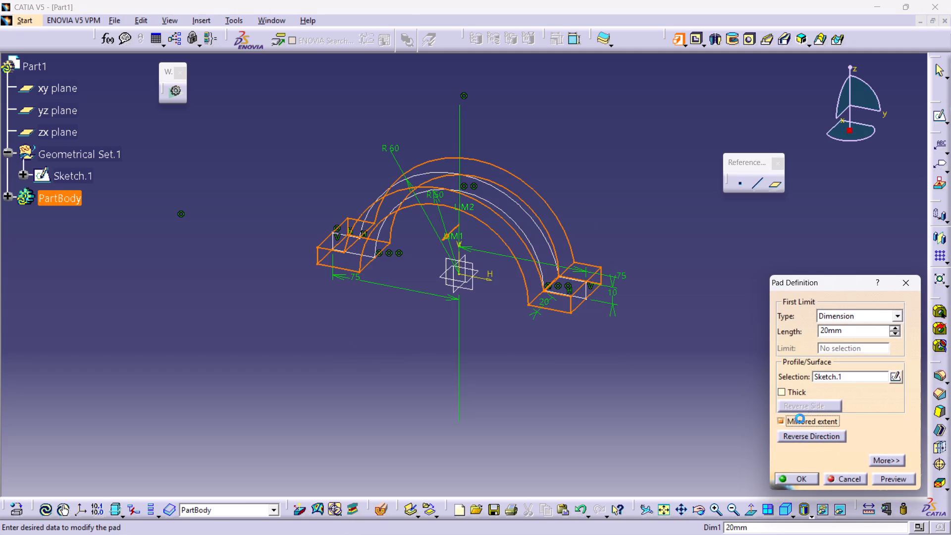
pyautogui.doubleClick(842, 323)
pyautogui.tripleClick(842, 328)
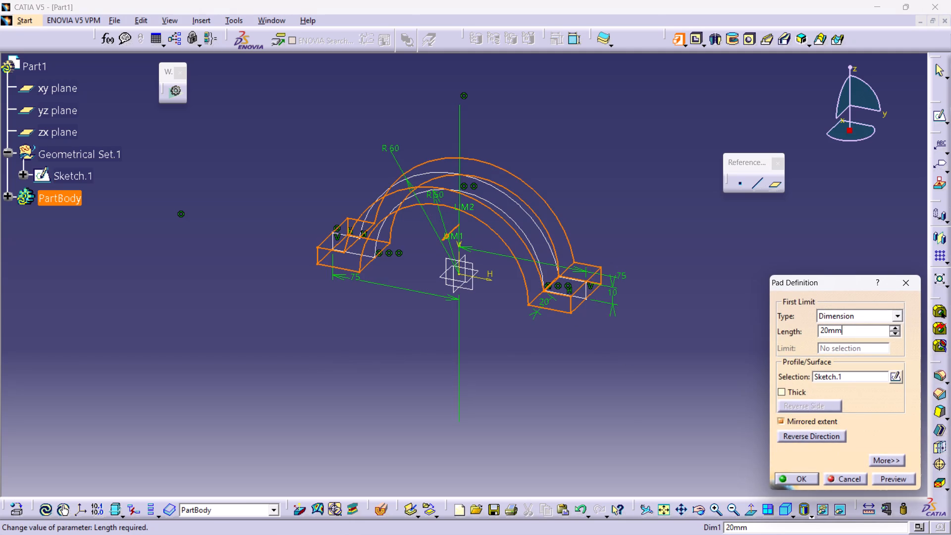
pyautogui.click(842, 328)
pyautogui.click(842, 328)
pyautogui.write('40')
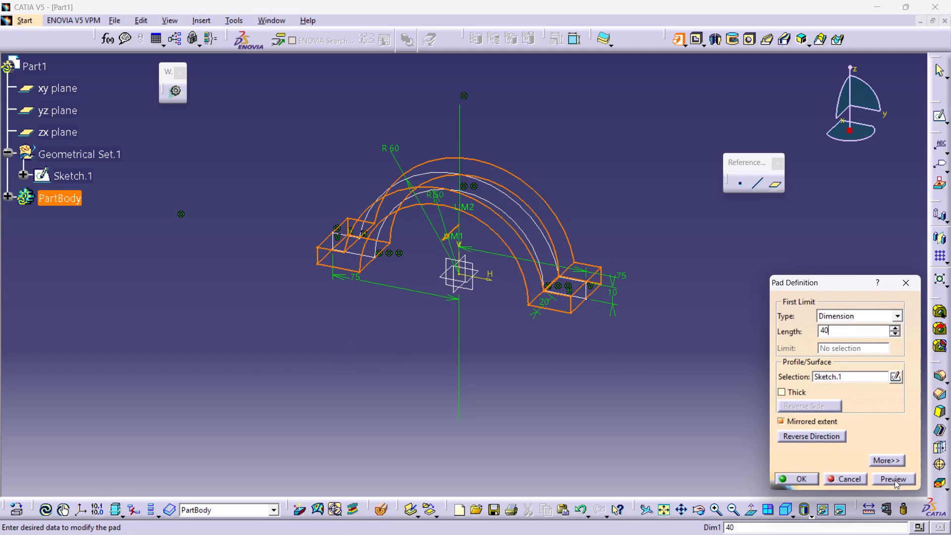
pyautogui.click(895, 480)
pyautogui.click(805, 481)
pyautogui.click(650, 450)
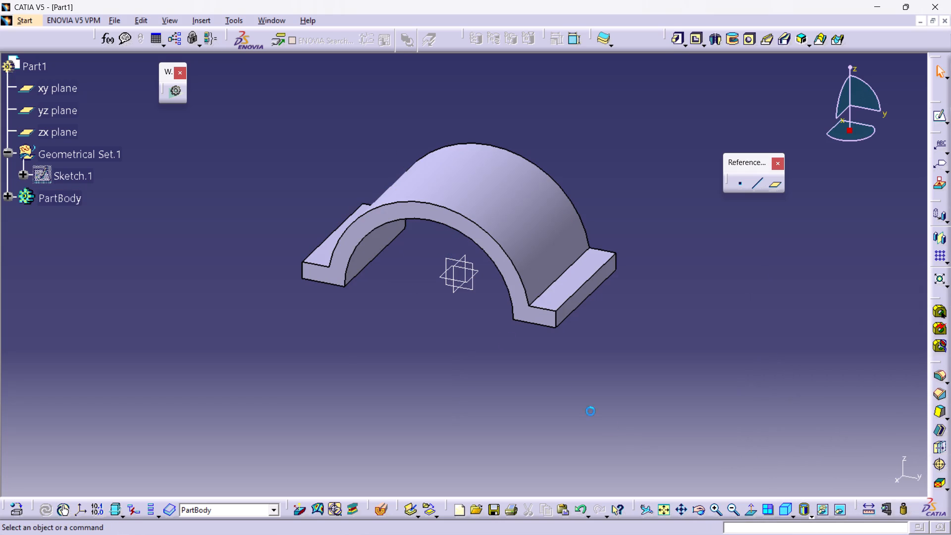
# Start a sketch on the positive-y flange's top face and project its outer edge and positive-x end edge as construction lines.
pyautogui.click(558, 298)
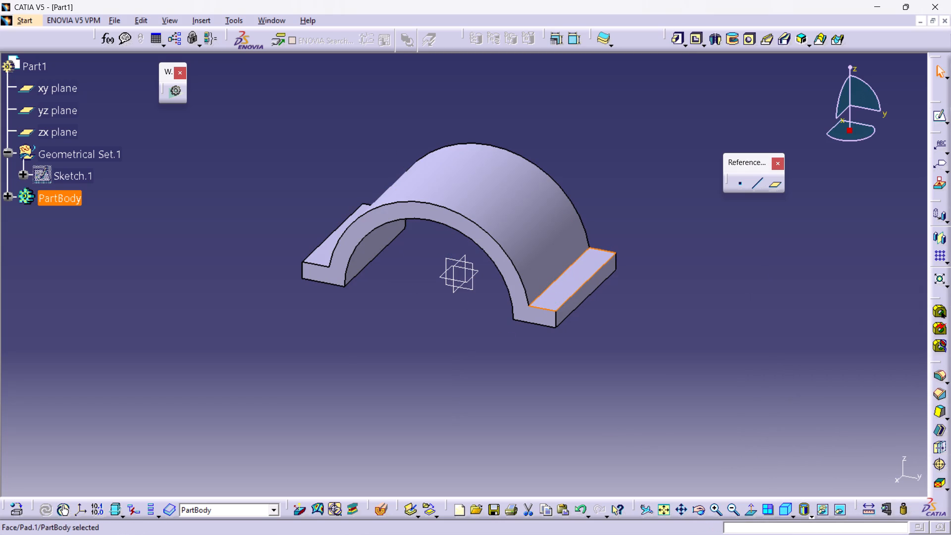
pyautogui.click(937, 113)
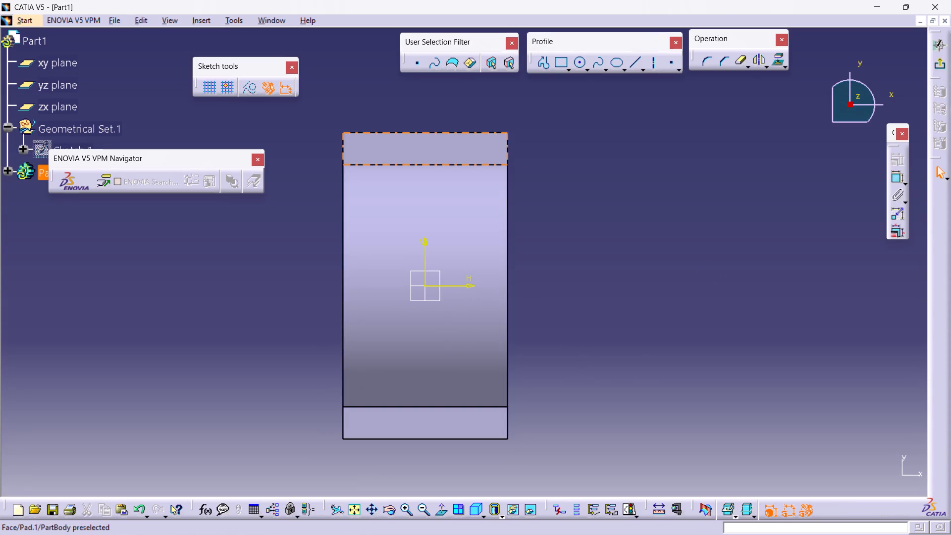
pyautogui.moveTo(450, 153); pyautogui.dragTo(583, 178, button='middle')
pyautogui.click(553, 156)
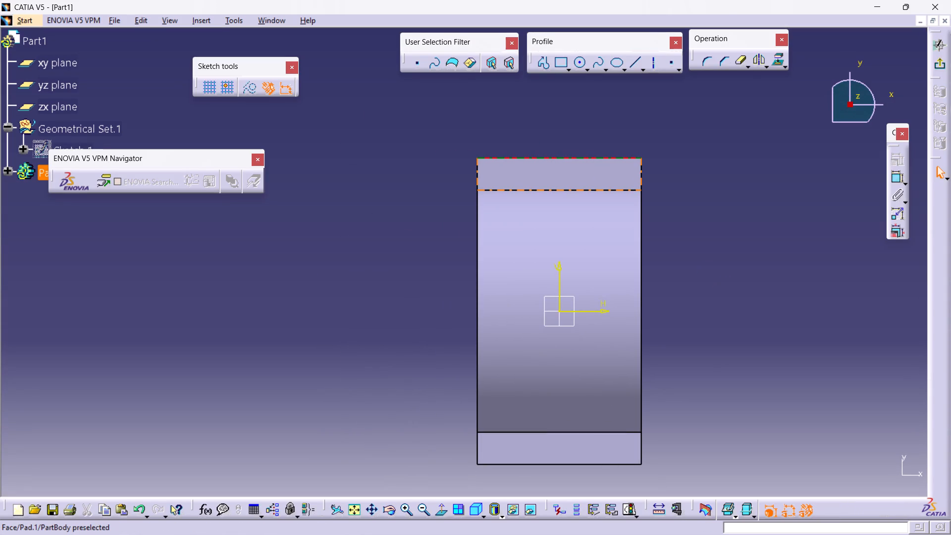
pyautogui.keyDown('ctrl'); pyautogui.click(642, 166); pyautogui.keyUp('ctrl')
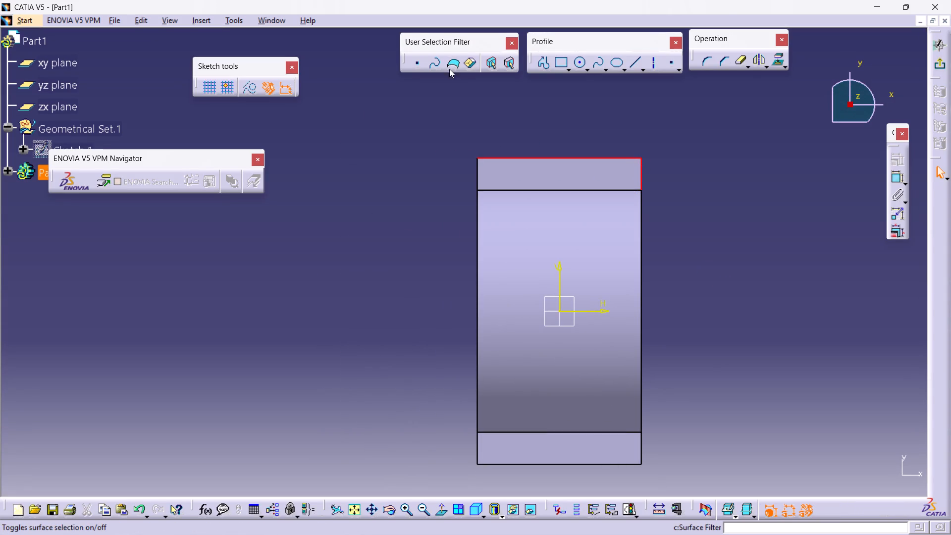
pyautogui.click(780, 61)
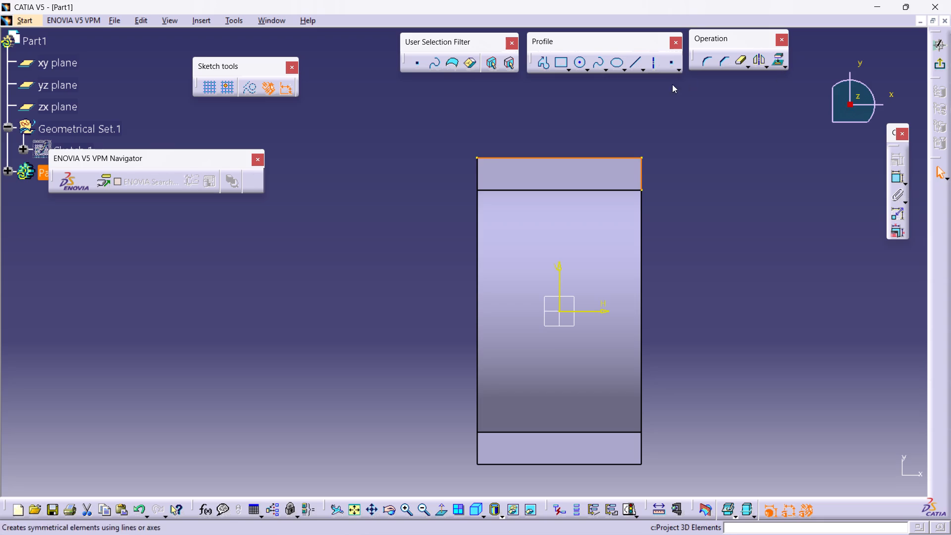
pyautogui.click(244, 89)
pyautogui.click(367, 108)
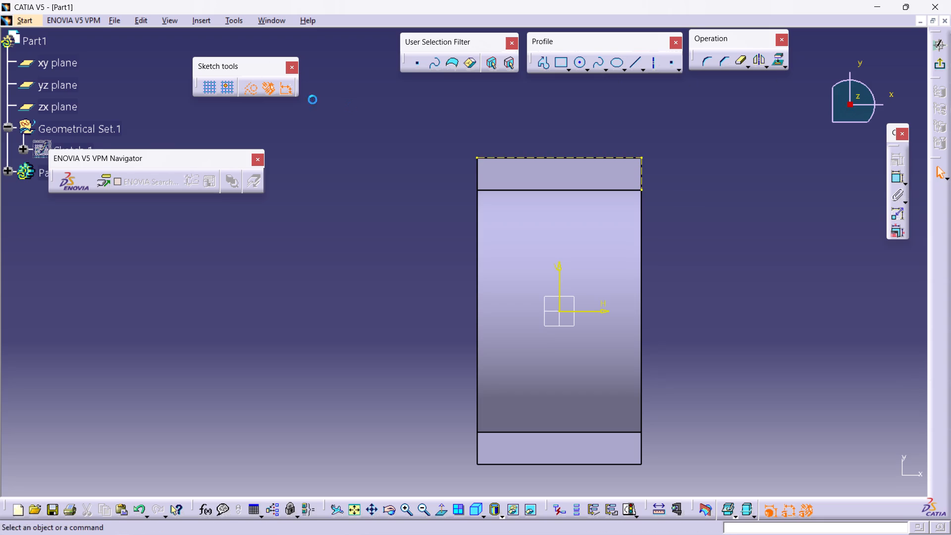
# Arrange the Sketch tools and ENOVIA V5 VPM Navigator toolbars in one row beside the User Selection Filter toolbar.
pyautogui.moveTo(237, 67); pyautogui.dragTo(342, 38)
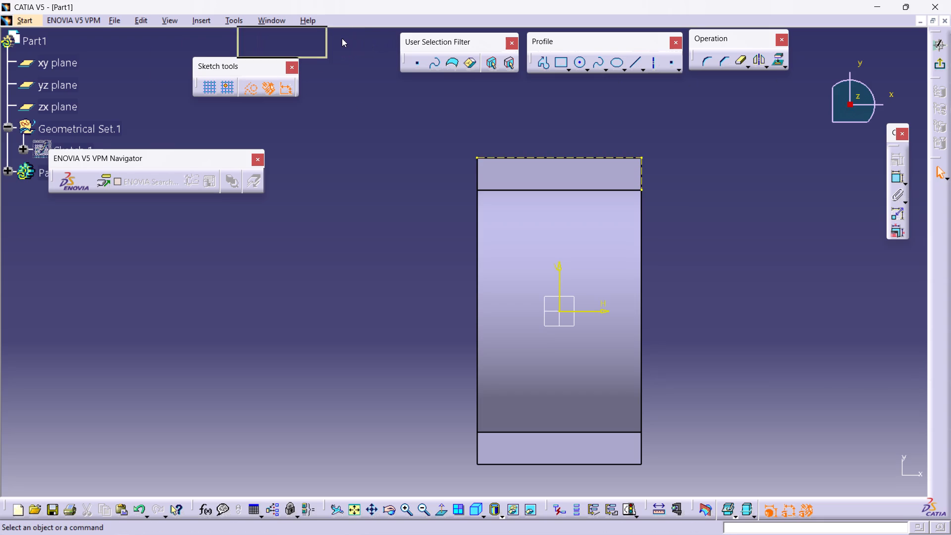
pyautogui.moveTo(342, 38); pyautogui.dragTo(352, 42)
pyautogui.moveTo(376, 50); pyautogui.dragTo(363, 42)
pyautogui.moveTo(363, 42); pyautogui.dragTo(349, 38)
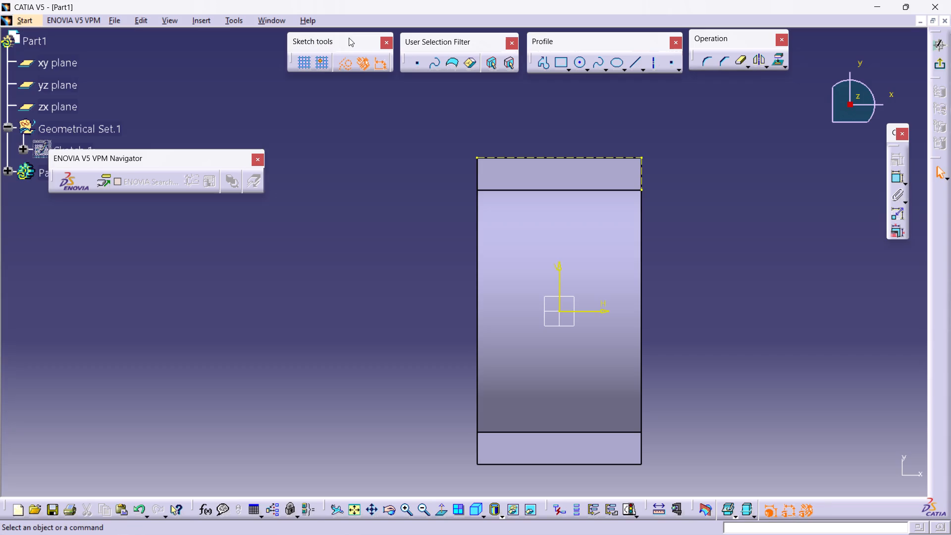
pyautogui.doubleClick(390, 158)
pyautogui.moveTo(153, 157); pyautogui.dragTo(202, 45)
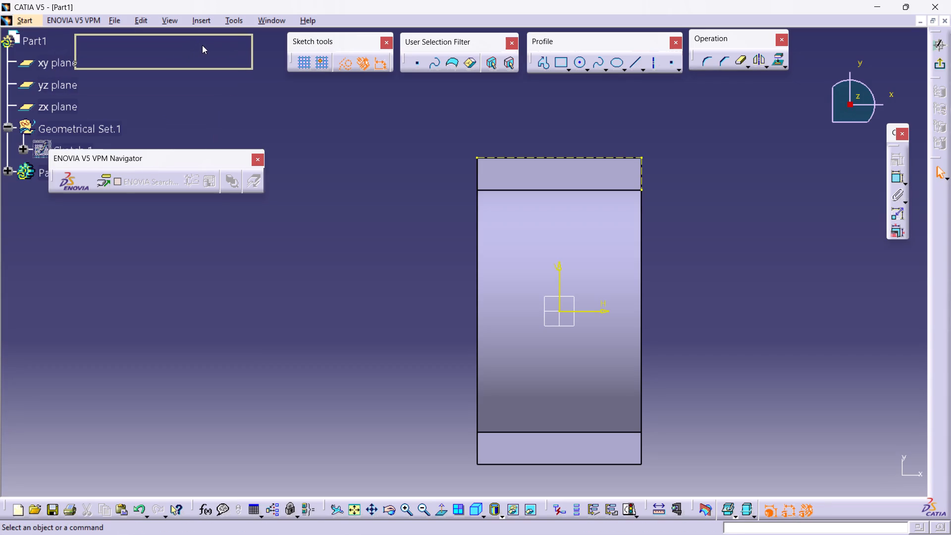
pyautogui.moveTo(202, 45); pyautogui.dragTo(235, 44)
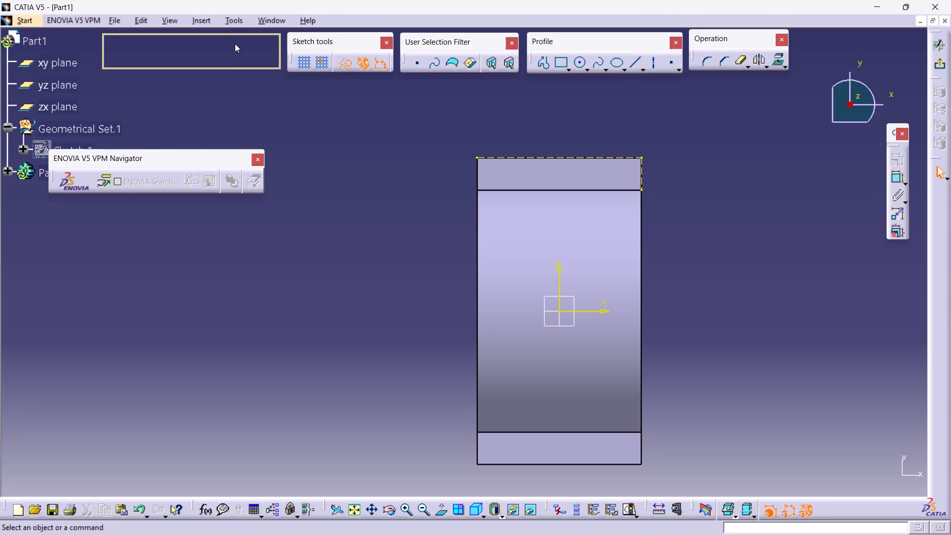
pyautogui.moveTo(235, 44); pyautogui.dragTo(235, 42)
pyautogui.click(235, 42)
pyautogui.moveTo(254, 52); pyautogui.dragTo(230, 37)
pyautogui.moveTo(241, 39); pyautogui.dragTo(211, 35)
pyautogui.moveTo(226, 39); pyautogui.dragTo(217, 39)
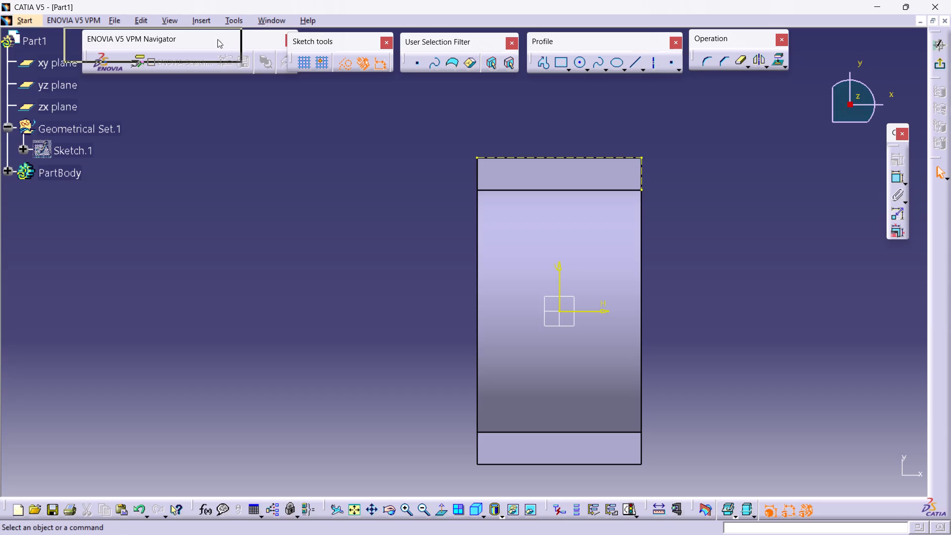
pyautogui.moveTo(217, 39); pyautogui.dragTo(204, 40)
pyautogui.moveTo(220, 46); pyautogui.dragTo(234, 40)
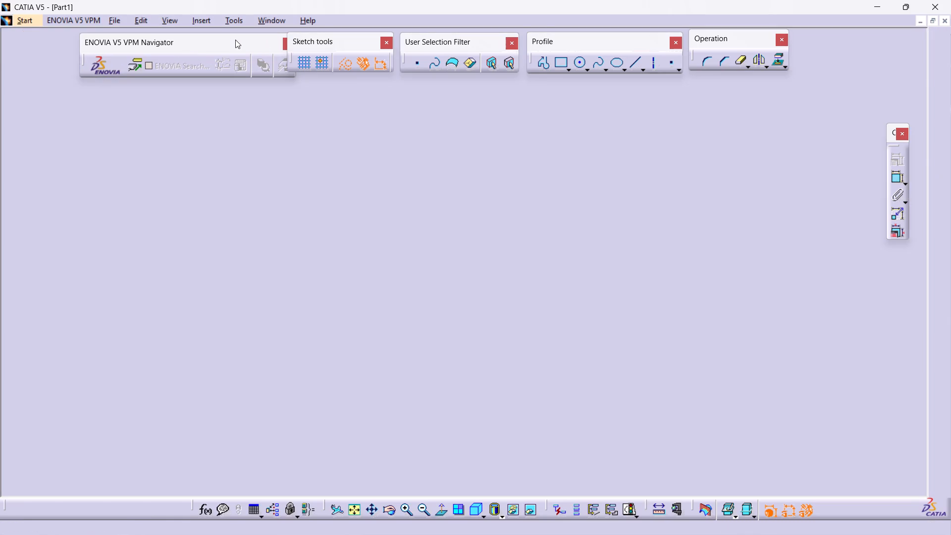
pyautogui.moveTo(228, 40); pyautogui.dragTo(216, 36)
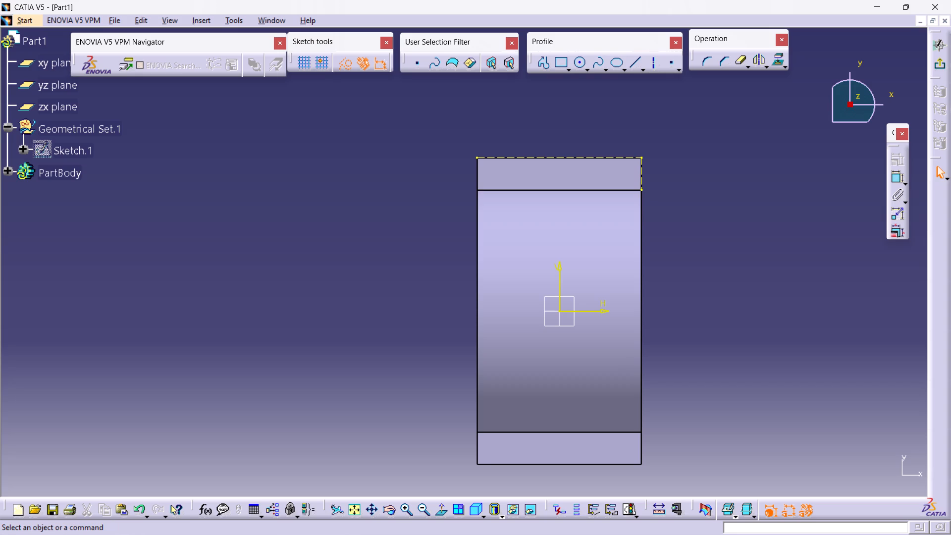
# Sketch a small standard-geometry circle on the flange face, centred about 8 mm from the projected end edge.
pyautogui.click(711, 215)
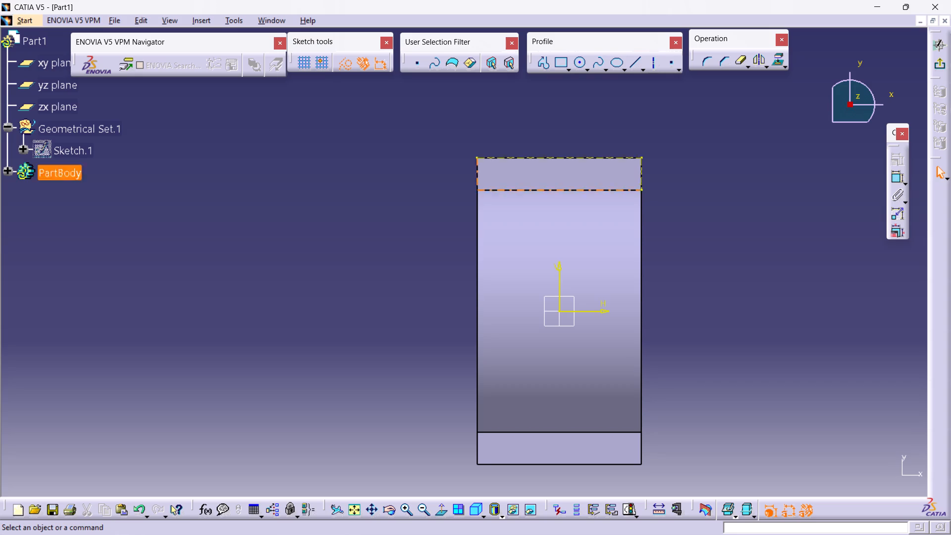
pyautogui.keyDown('ctrl'); pyautogui.moveTo(639, 303); pyautogui.dragTo(622, 218, button='middle'); pyautogui.keyUp('ctrl')
pyautogui.moveTo(574, 258); pyautogui.dragTo(475, 368, button='middle')
pyautogui.moveTo(499, 309); pyautogui.dragTo(481, 380, button='middle')
pyautogui.moveTo(674, 278); pyautogui.dragTo(592, 224, button='middle')
pyautogui.click(818, 214)
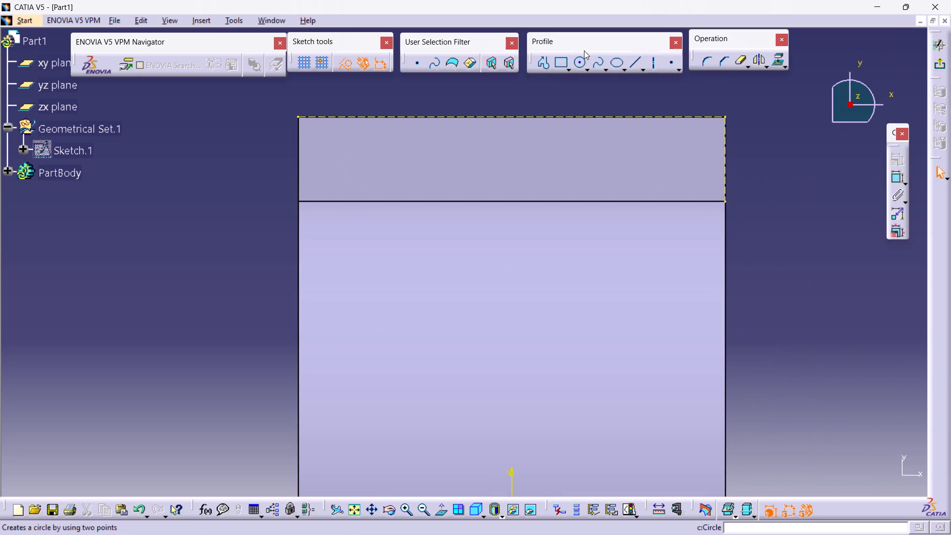
pyautogui.doubleClick(582, 61)
pyautogui.click(681, 158)
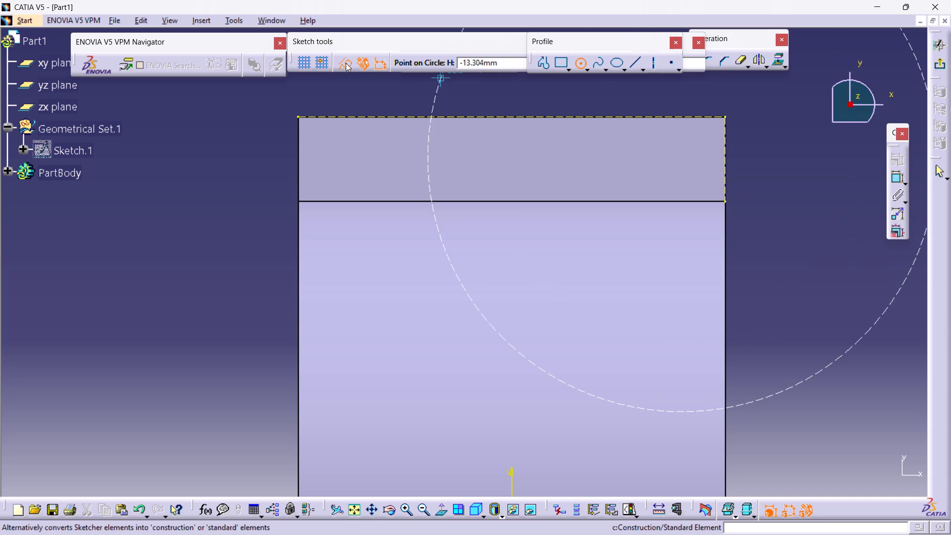
pyautogui.click(346, 63)
pyautogui.click(661, 154)
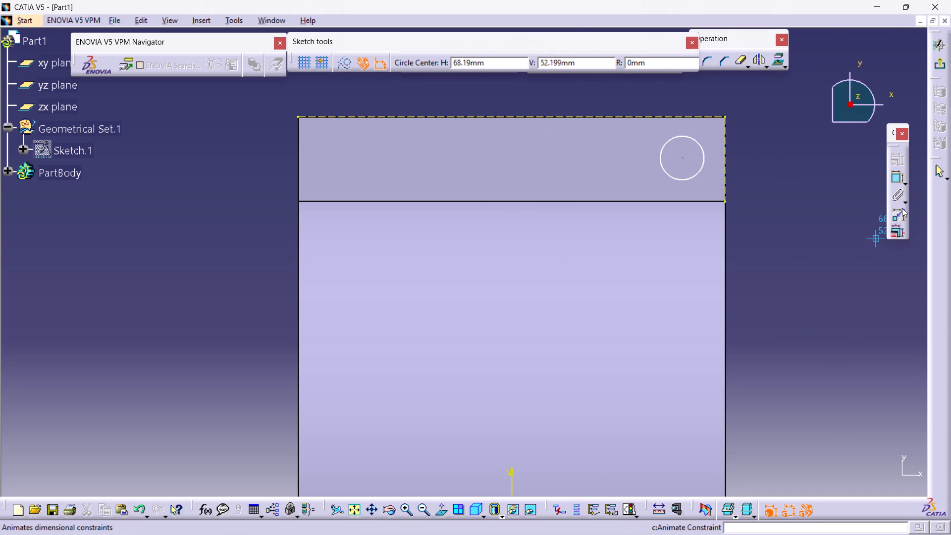
pyautogui.press('Escape')
# Dimension the distance from the circle's centre to the projected end edge.
pyautogui.click(893, 173)
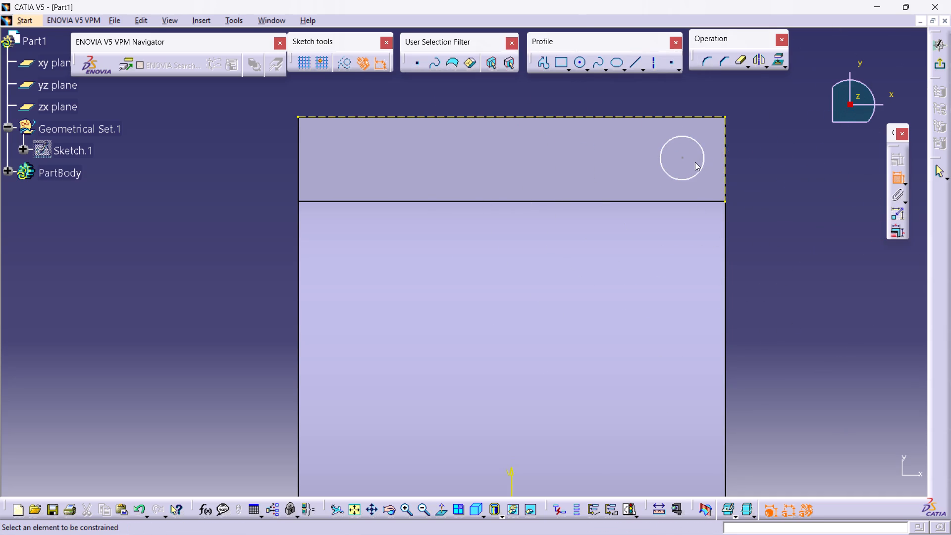
pyautogui.click(684, 157)
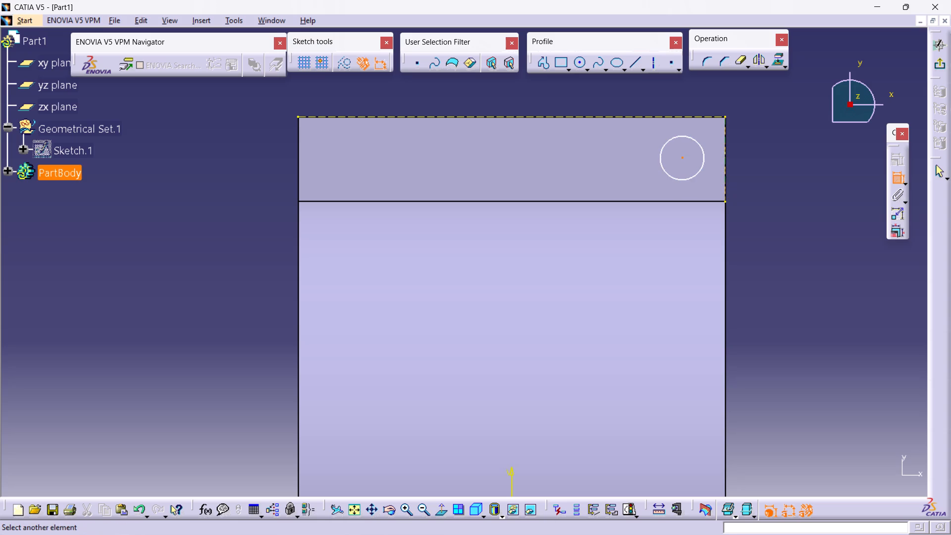
pyautogui.click(727, 155)
pyautogui.click(750, 153)
pyautogui.click(897, 175)
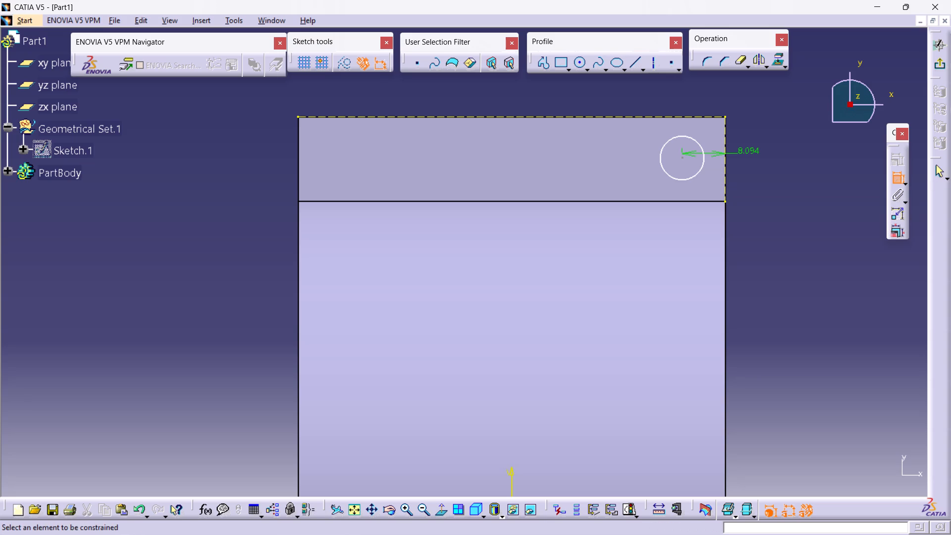
# Exit the circle sketch and reopen the pad's profile, Sketch.1, for editing.
pyautogui.click(936, 64)
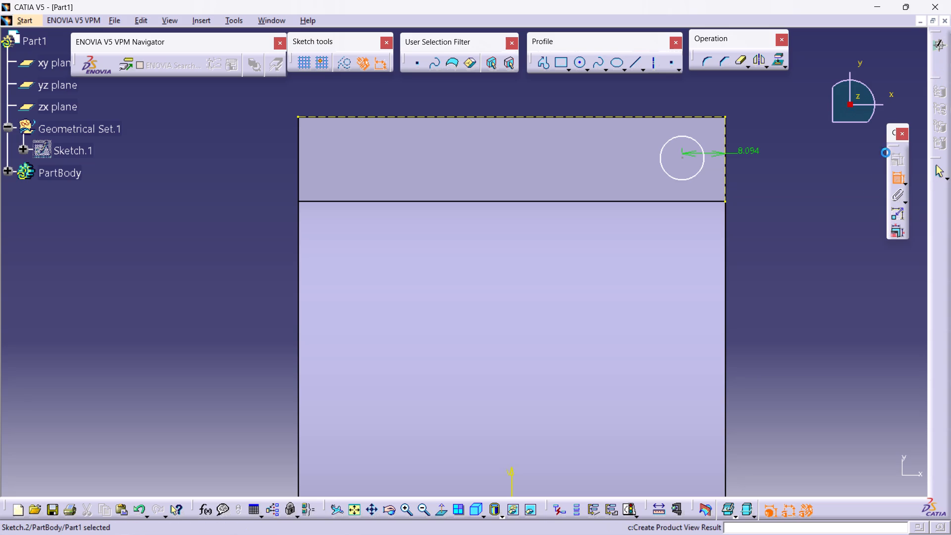
pyautogui.doubleClick(445, 200)
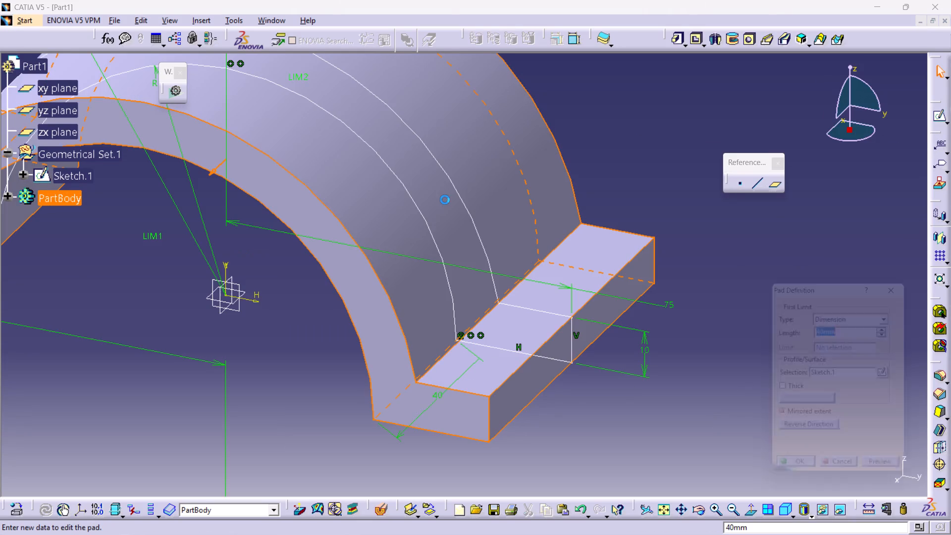
pyautogui.click(896, 376)
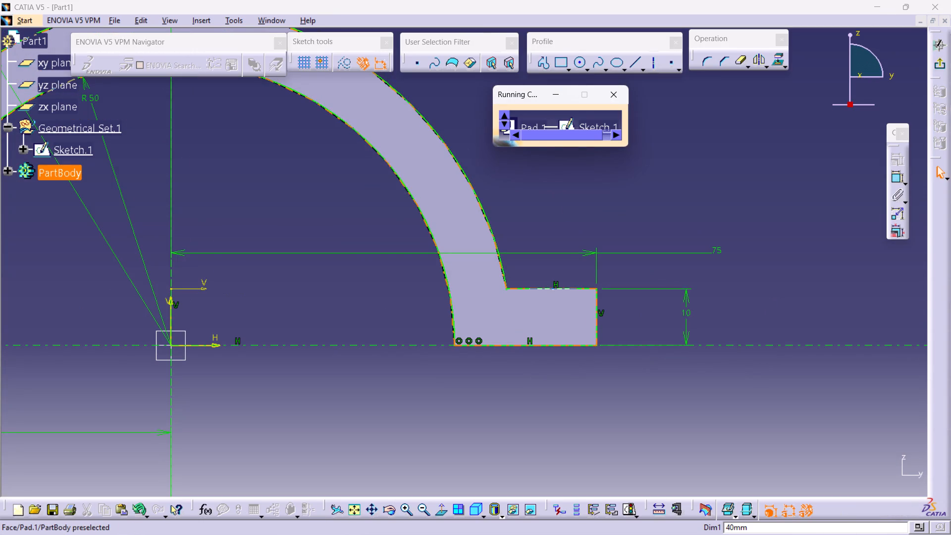
# Dimension the length of the top line of the flange on the positive horizontal axis.
pyautogui.click(895, 178)
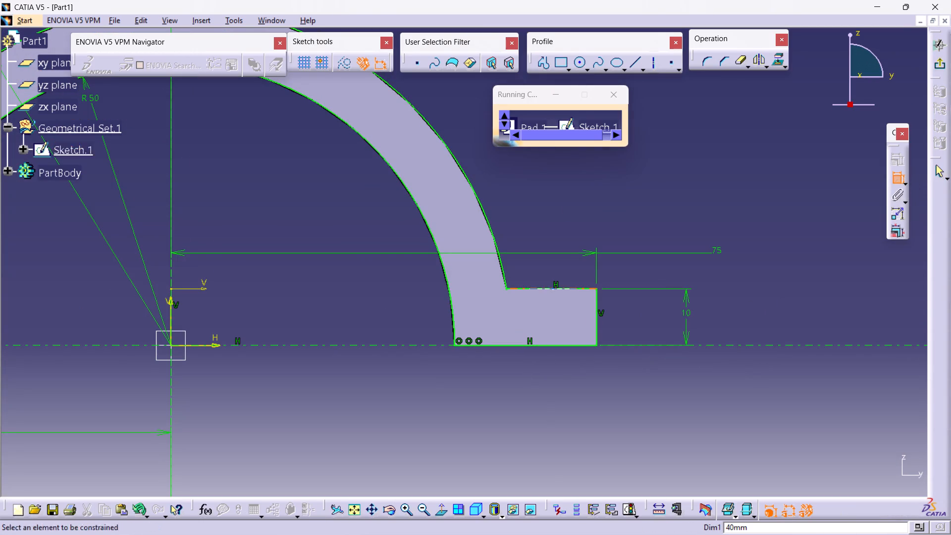
pyautogui.click(586, 288)
pyautogui.click(569, 258)
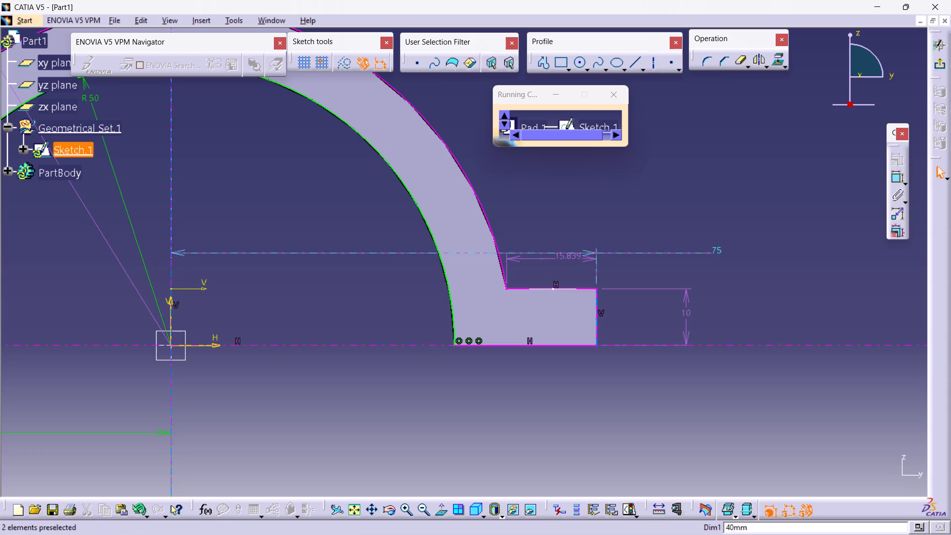
# Delete the R 60 radius dimension of the outer arc.
pyautogui.scroll(1, 465, 322)
pyautogui.moveTo(465, 322); pyautogui.dragTo(723, 336, button='middle')
pyautogui.moveTo(487, 337); pyautogui.dragTo(751, 340, button='middle')
pyautogui.middleClick(751, 340)
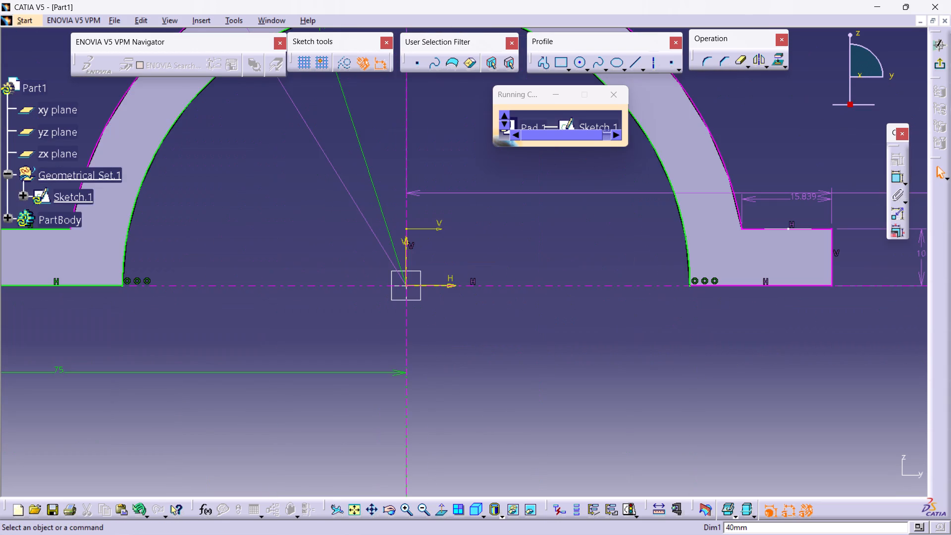
pyautogui.moveTo(712, 342); pyautogui.dragTo(523, 342, button='middle')
pyautogui.moveTo(604, 343); pyautogui.dragTo(483, 448, button='middle')
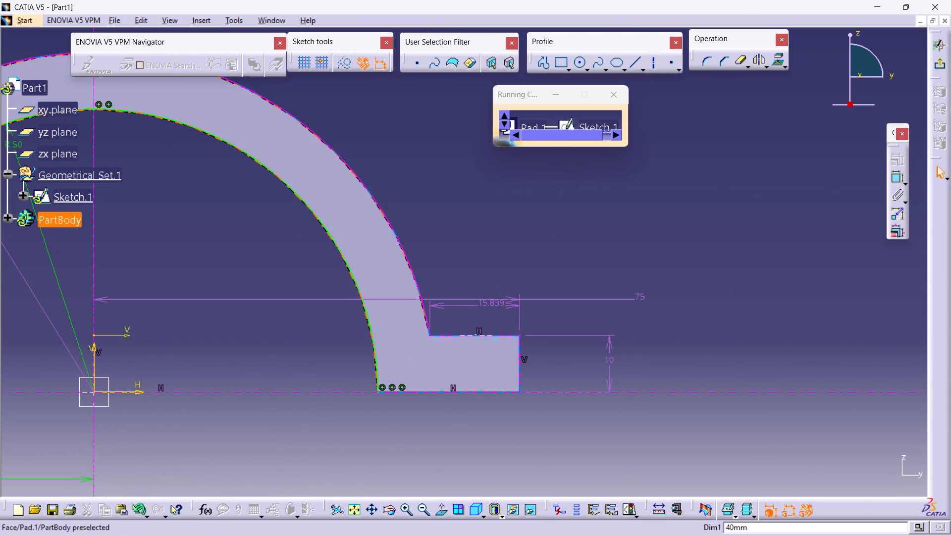
pyautogui.moveTo(233, 355); pyautogui.dragTo(473, 481, button='middle')
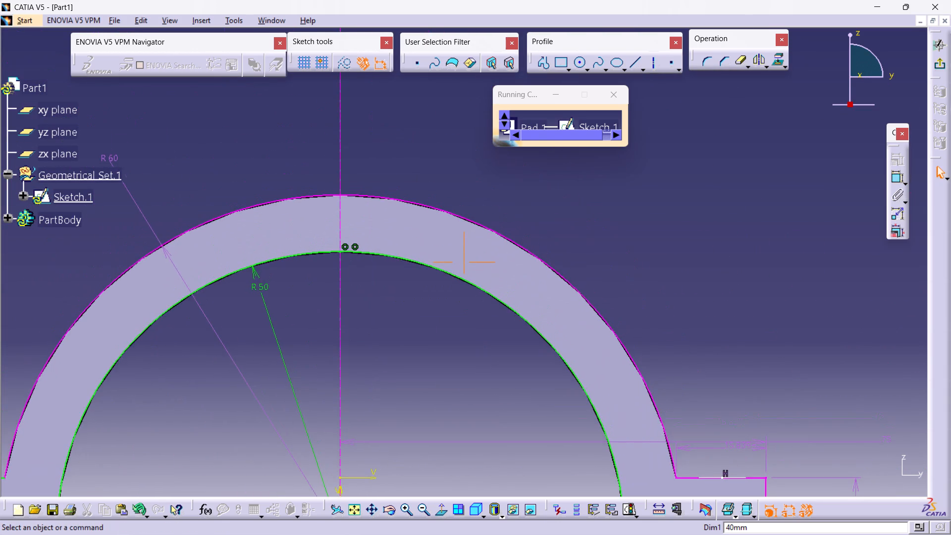
pyautogui.moveTo(473, 481); pyautogui.dragTo(629, 447, button='middle')
pyautogui.rightClick(268, 114)
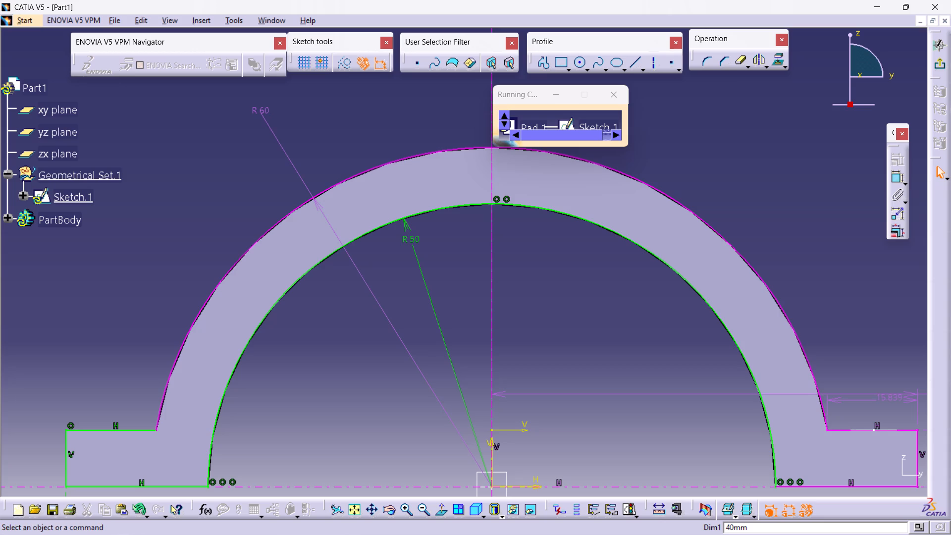
pyautogui.rightClick(254, 101)
pyautogui.rightClick(260, 109)
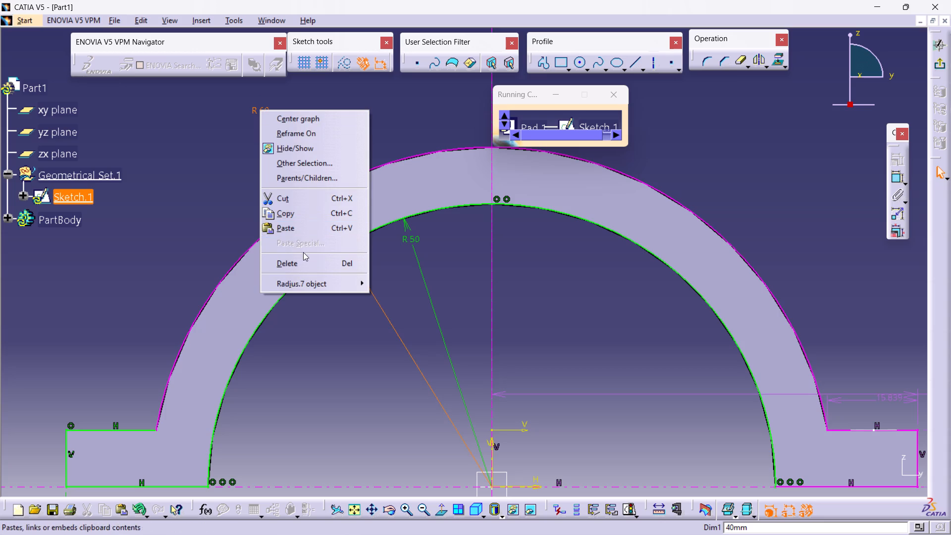
pyautogui.click(306, 259)
# Set the length of the positive-side flange's top line to 15 mm.
pyautogui.moveTo(677, 368); pyautogui.dragTo(621, 366, button='middle')
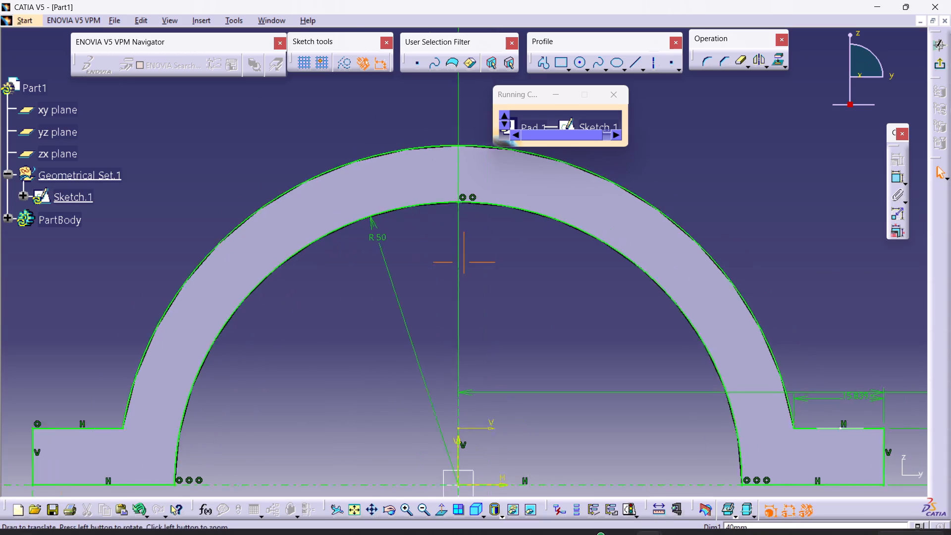
pyautogui.moveTo(621, 366); pyautogui.dragTo(525, 358, button='middle')
pyautogui.doubleClick(742, 386)
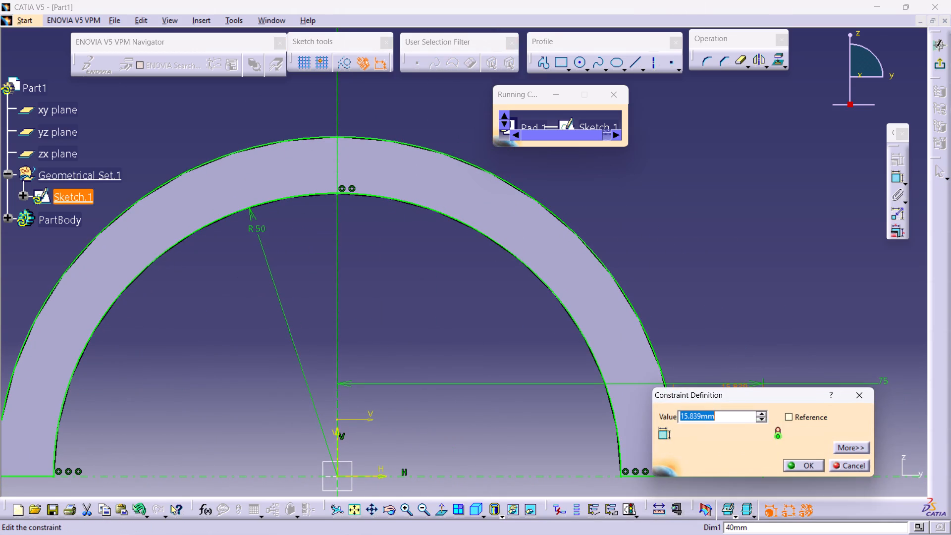
pyautogui.write('15')
pyautogui.press('Return')
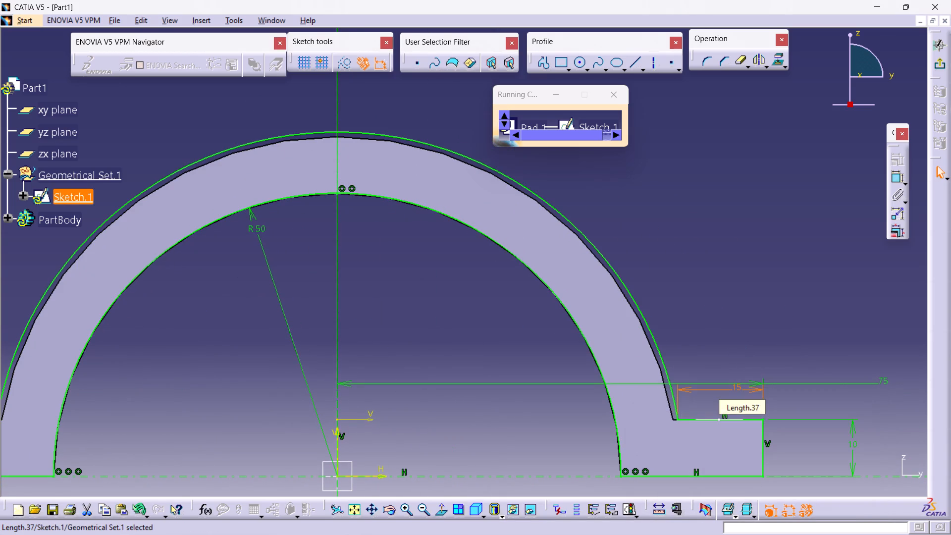
pyautogui.moveTo(448, 374); pyautogui.dragTo(589, 334, button='middle')
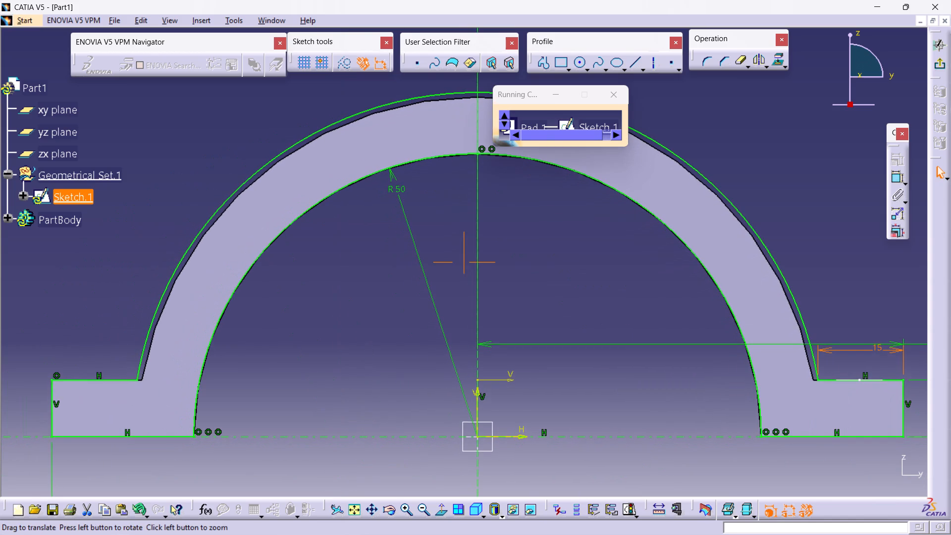
# Undo the 15 mm length change on the positive-side flange's top line.
pyautogui.moveTo(589, 334); pyautogui.dragTo(514, 337, button='middle')
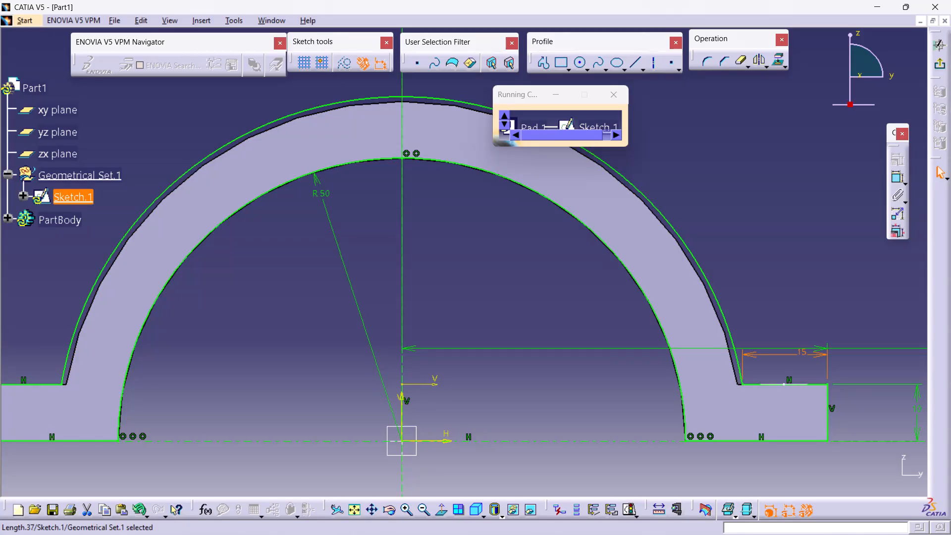
pyautogui.keyDown('ctrl'); pyautogui.moveTo(744, 267); pyautogui.dragTo(744, 286, button='middle'); pyautogui.keyUp('ctrl')
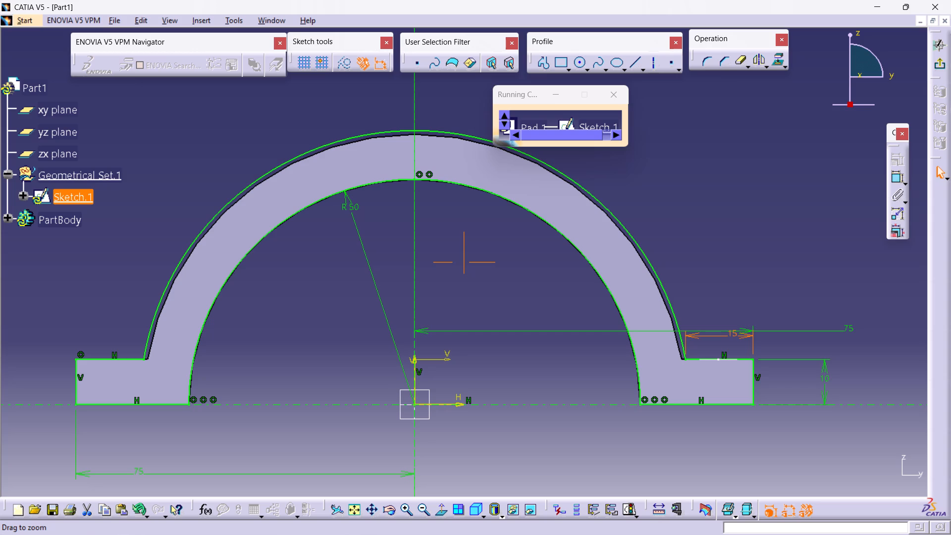
pyautogui.click(731, 273)
pyautogui.hotkey('ctrl', 'z')
pyautogui.hotkey('ctrl', 'z')
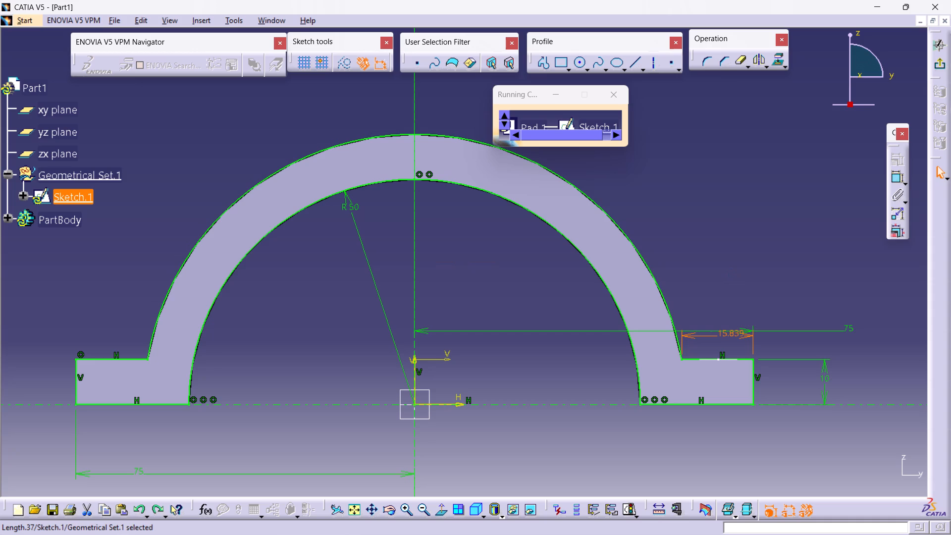
pyautogui.click(742, 274)
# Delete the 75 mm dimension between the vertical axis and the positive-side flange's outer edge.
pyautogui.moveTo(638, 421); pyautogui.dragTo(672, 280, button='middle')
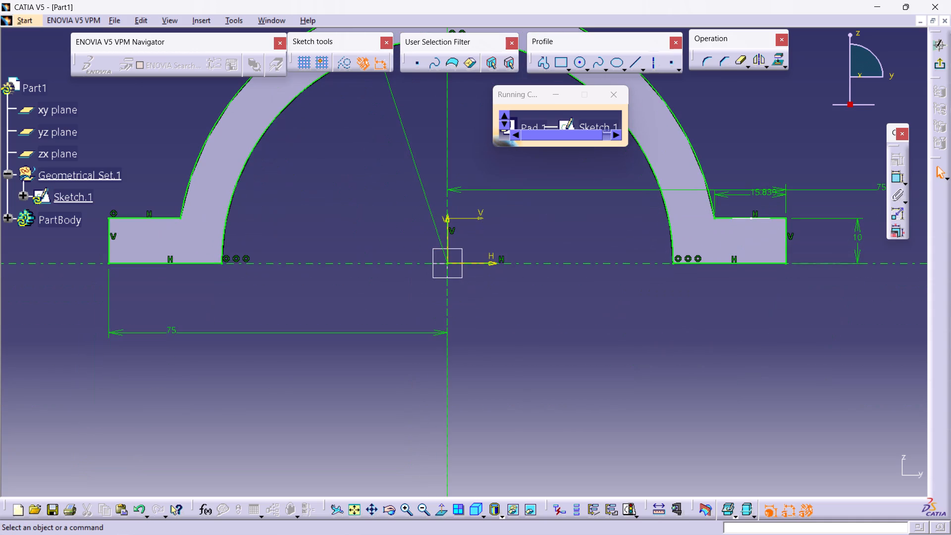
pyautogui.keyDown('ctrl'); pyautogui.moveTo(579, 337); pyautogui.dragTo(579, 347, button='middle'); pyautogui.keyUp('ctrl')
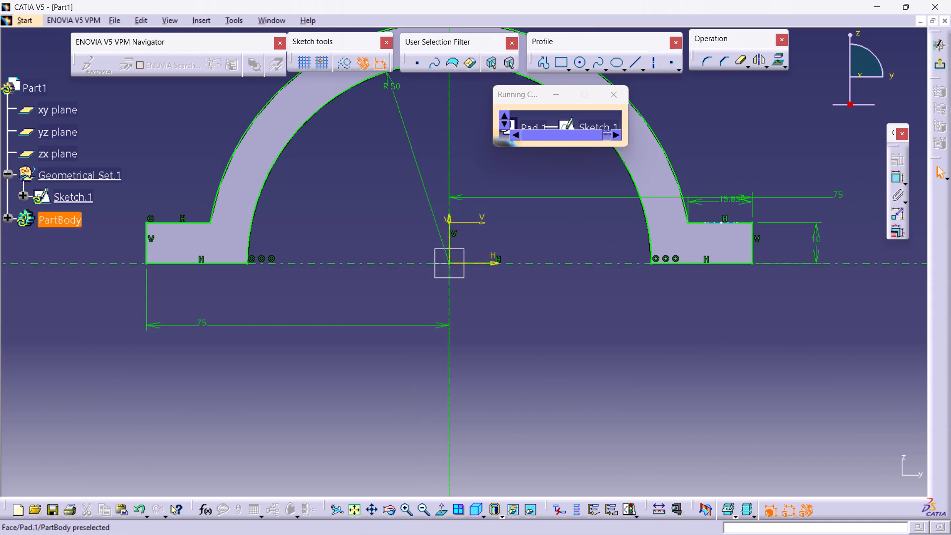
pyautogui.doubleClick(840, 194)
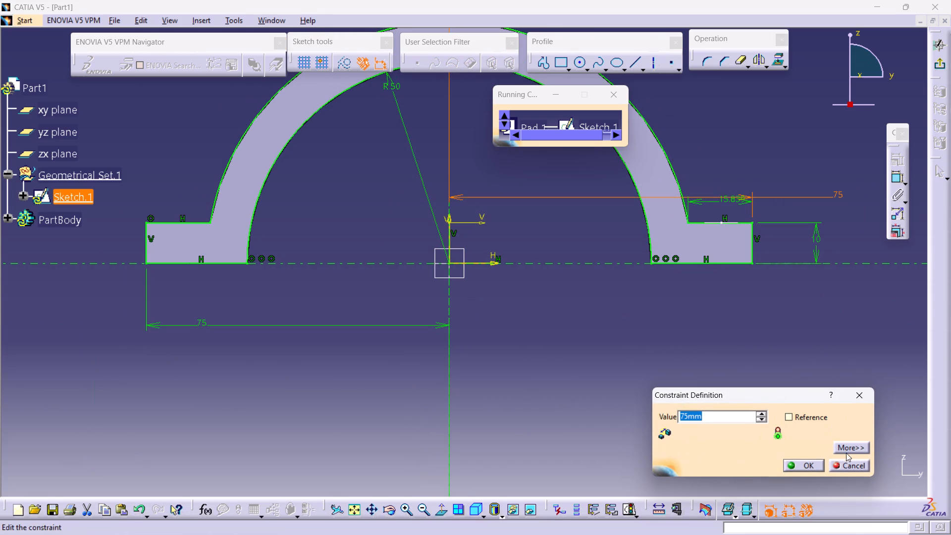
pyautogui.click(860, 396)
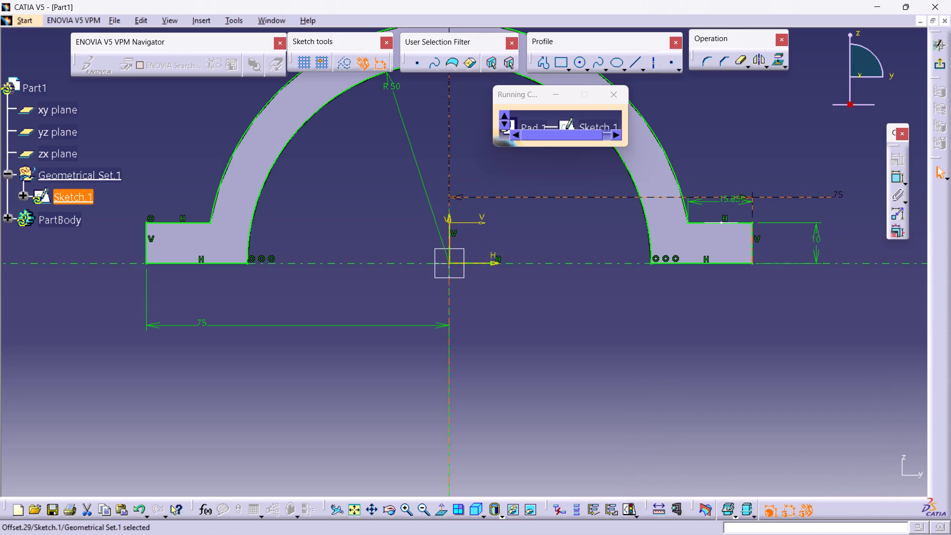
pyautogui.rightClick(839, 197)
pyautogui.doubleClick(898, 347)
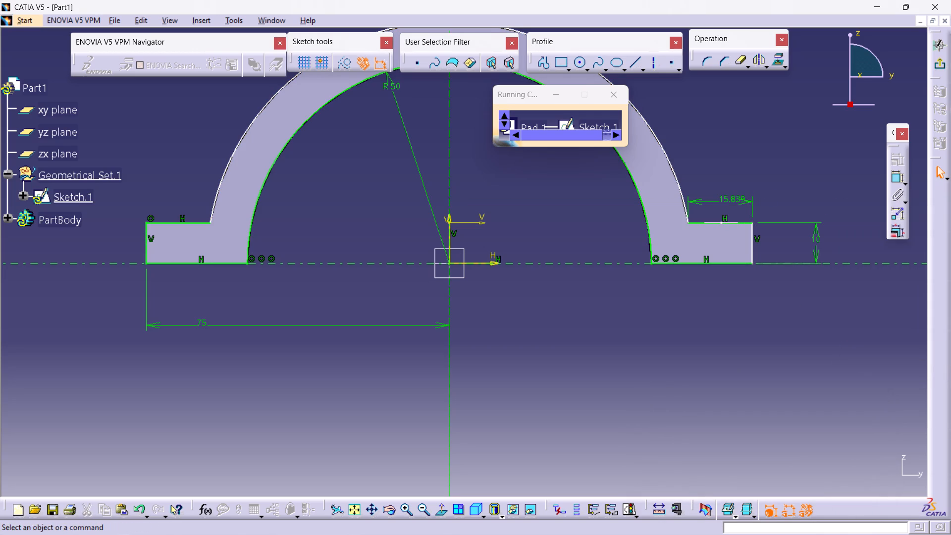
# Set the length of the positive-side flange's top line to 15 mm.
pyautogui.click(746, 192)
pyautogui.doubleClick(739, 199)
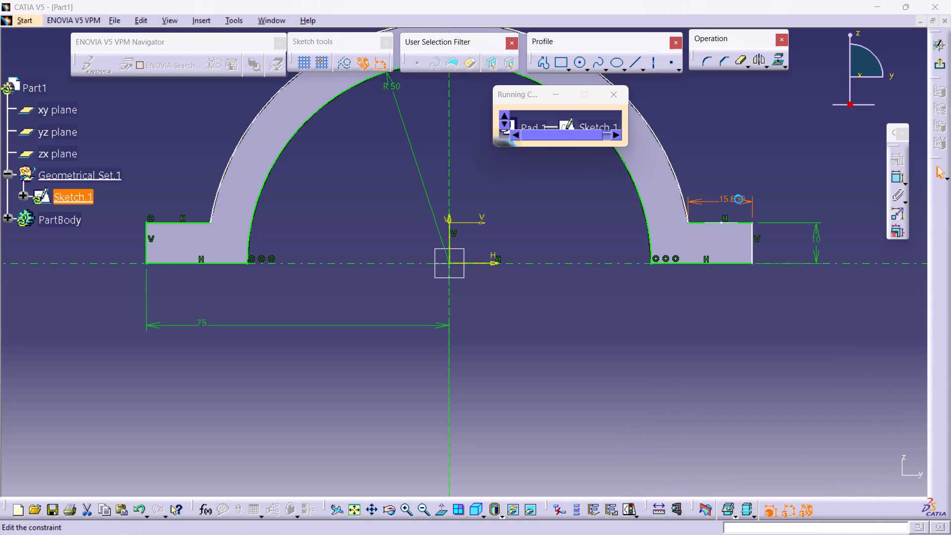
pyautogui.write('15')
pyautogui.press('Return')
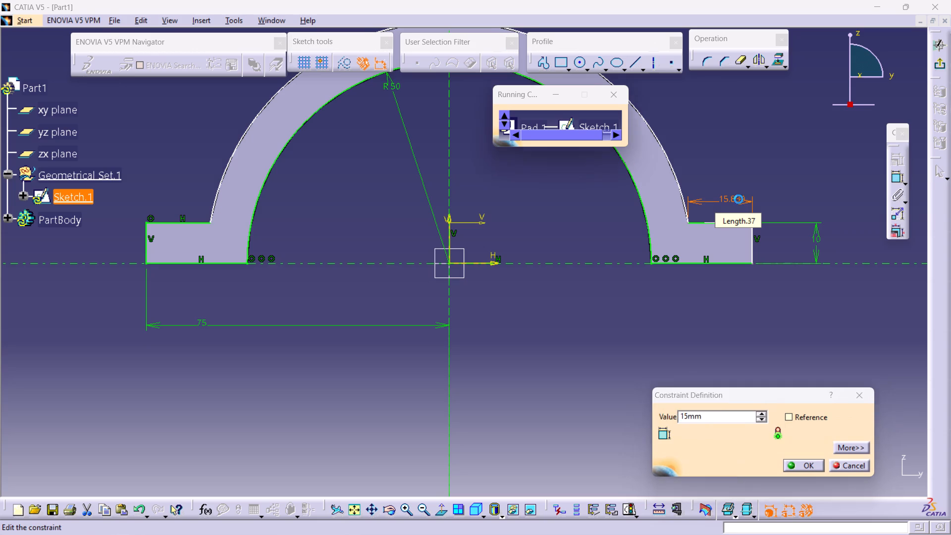
# Undo the recent sketch edits back through the R 60 deletion and the flange top-line length dimension.
pyautogui.moveTo(673, 337); pyautogui.dragTo(619, 445, button='middle')
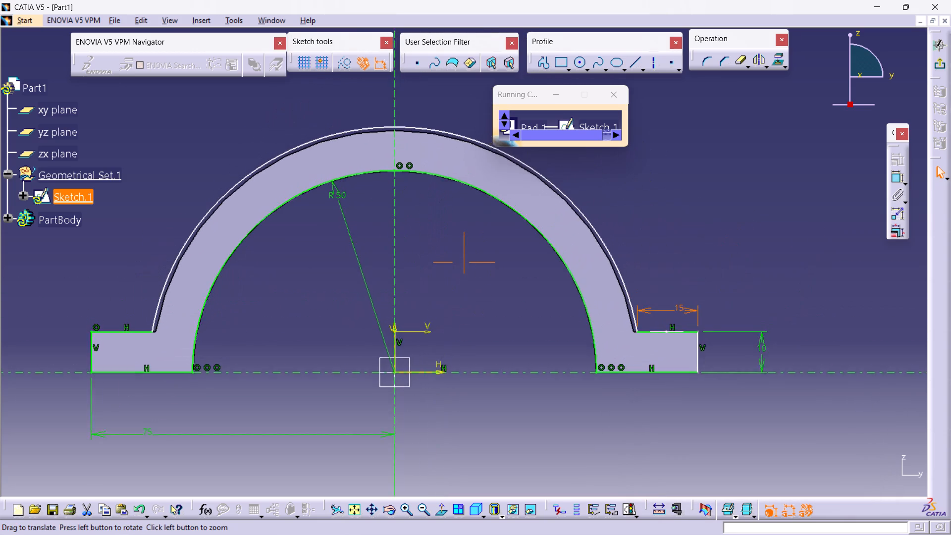
pyautogui.moveTo(619, 445); pyautogui.dragTo(617, 430, button='middle')
pyautogui.moveTo(614, 420); pyautogui.dragTo(614, 391, button='middle')
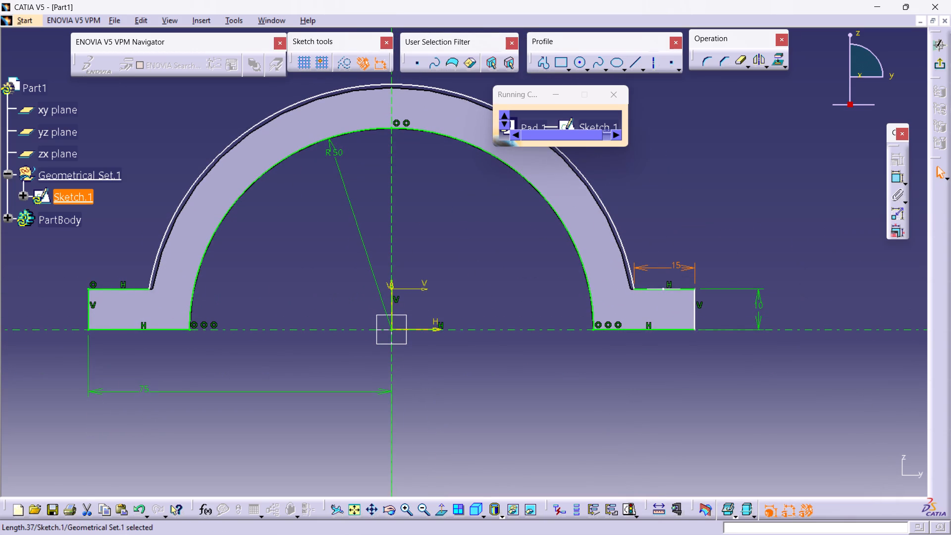
pyautogui.hotkey('ctrl', 'z')
pyautogui.hotkey('ctrl', 'z')
pyautogui.hotkey('ctrl', 'z')
pyautogui.hotkey('ctrl', 'z')
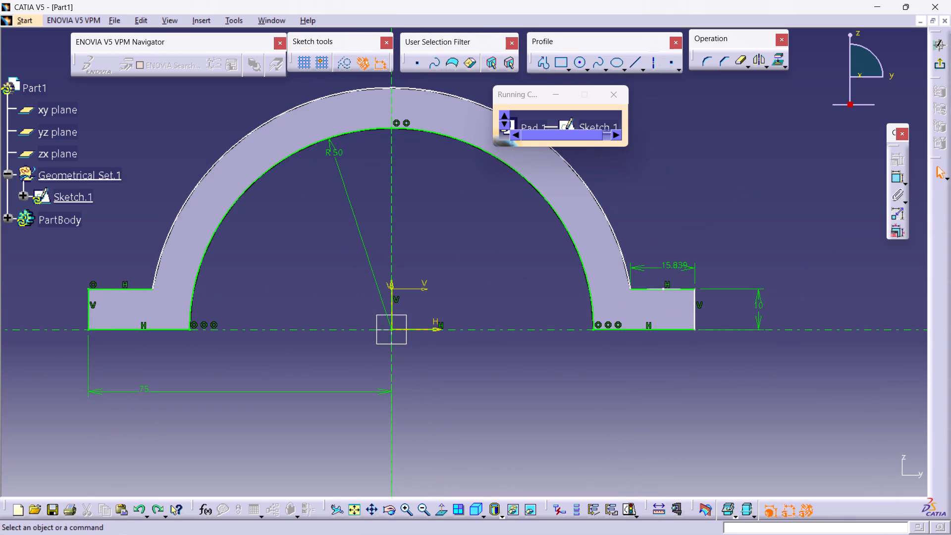
pyautogui.keyDown('ctrl'); pyautogui.click(748, 197); pyautogui.keyUp('ctrl')
pyautogui.hotkey('ctrl', 'z')
pyautogui.hotkey('ctrl', 'z')
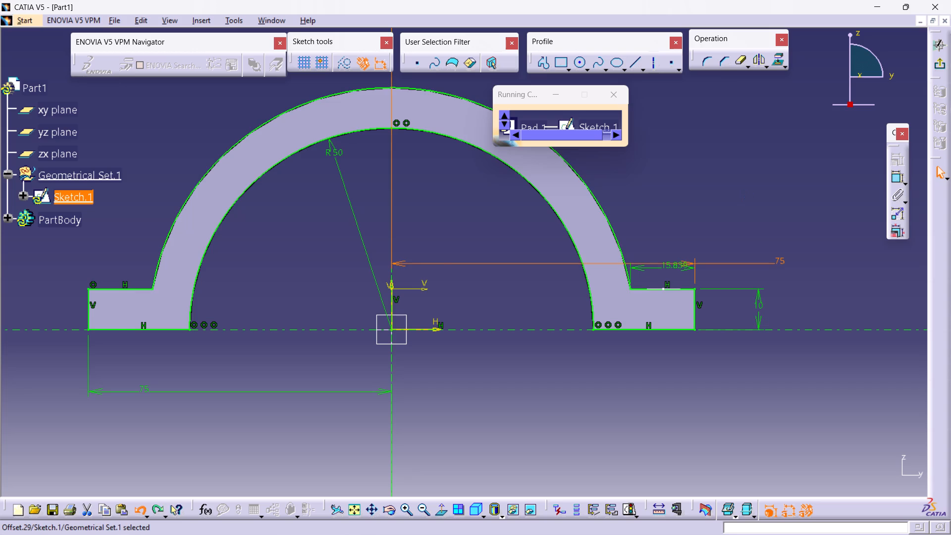
pyautogui.keyDown('ctrl'); pyautogui.moveTo(748, 197); pyautogui.dragTo(780, 289, button='middle'); pyautogui.keyUp('ctrl')
pyautogui.keyDown('ctrl'); pyautogui.moveTo(756, 247); pyautogui.dragTo(753, 223, button='middle'); pyautogui.keyUp('ctrl')
pyautogui.hotkey('ctrl', 'z')
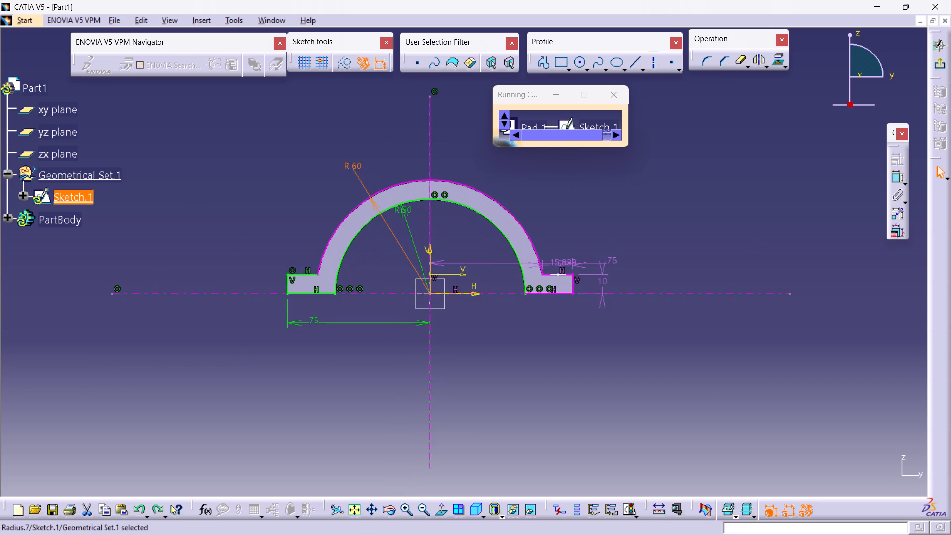
pyautogui.hotkey('ctrl', 'z')
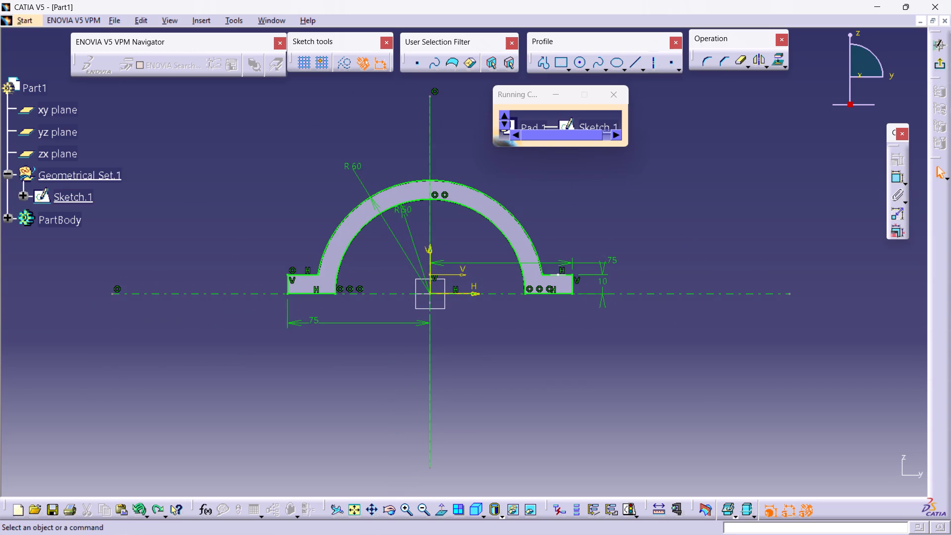
# Delete the 75 mm dimension between the vertical axis and the positive-side flange's outer edge.
pyautogui.rightClick(616, 259)
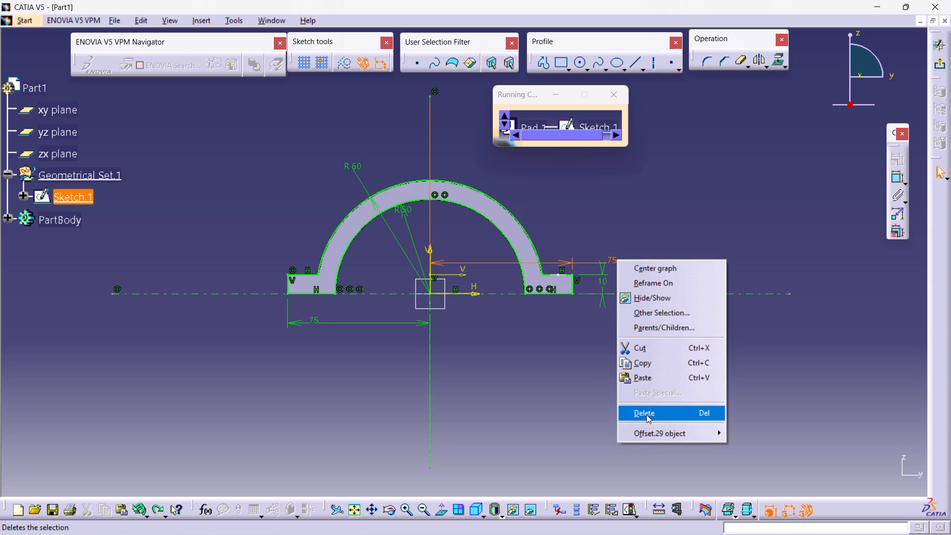
pyautogui.click(646, 415)
pyautogui.click(642, 383)
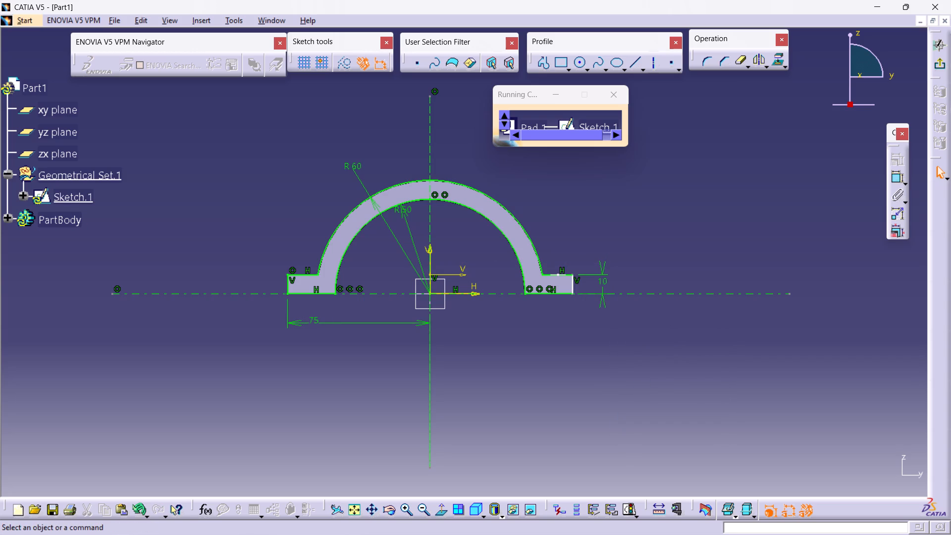
# Dimension the length of the positive-side flange's top line and set it to 15 mm.
pyautogui.click(896, 176)
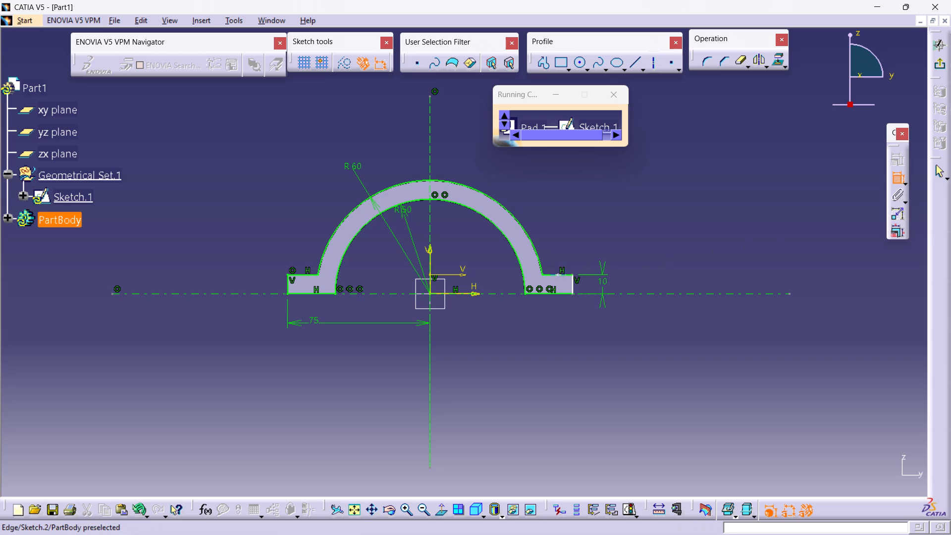
pyautogui.click(565, 274)
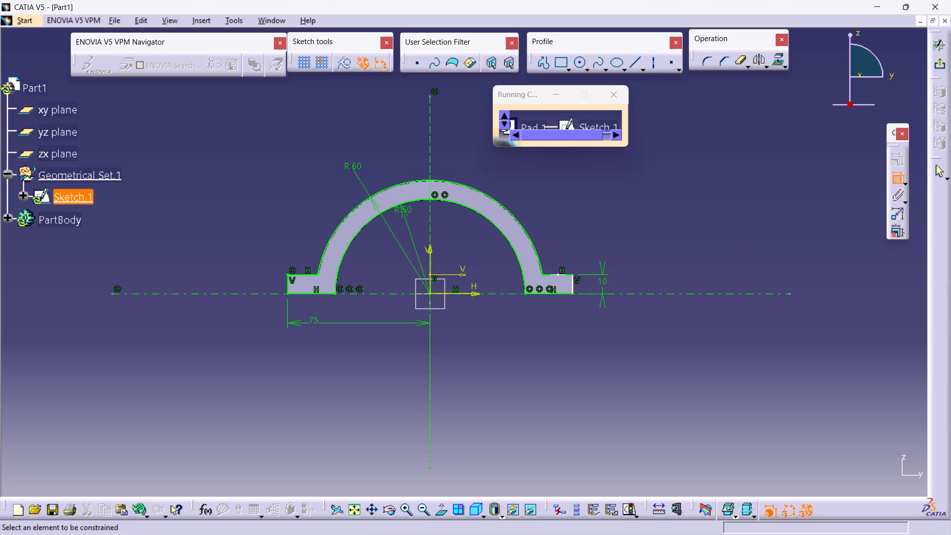
pyautogui.keyDown('ctrl'); pyautogui.moveTo(555, 279); pyautogui.dragTo(551, 230, button='middle'); pyautogui.keyUp('ctrl')
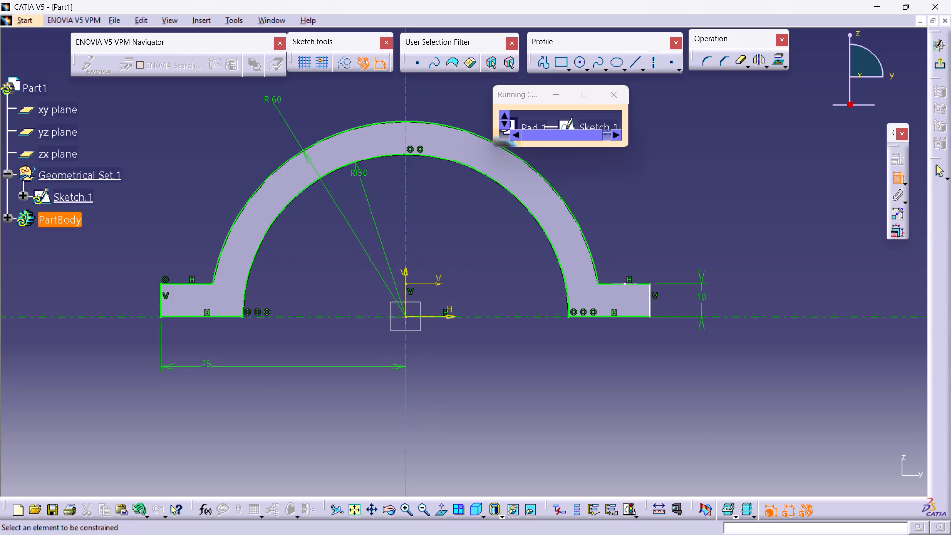
pyautogui.click(610, 282)
pyautogui.keyDown('ctrl'); pyautogui.moveTo(612, 283); pyautogui.dragTo(596, 241, button='middle'); pyautogui.keyUp('ctrl')
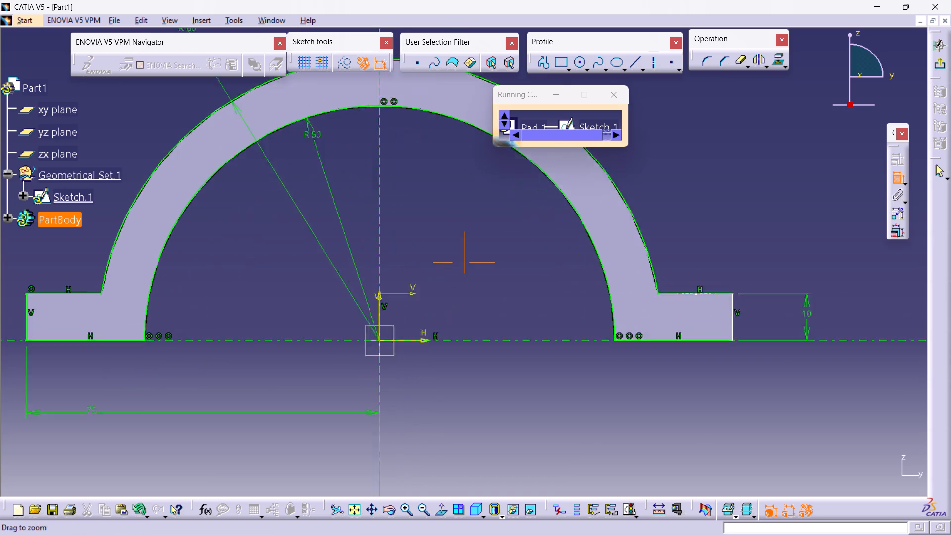
pyautogui.keyDown('ctrl'); pyautogui.moveTo(596, 241); pyautogui.dragTo(593, 234, button='middle'); pyautogui.keyUp('ctrl')
pyautogui.click(717, 300)
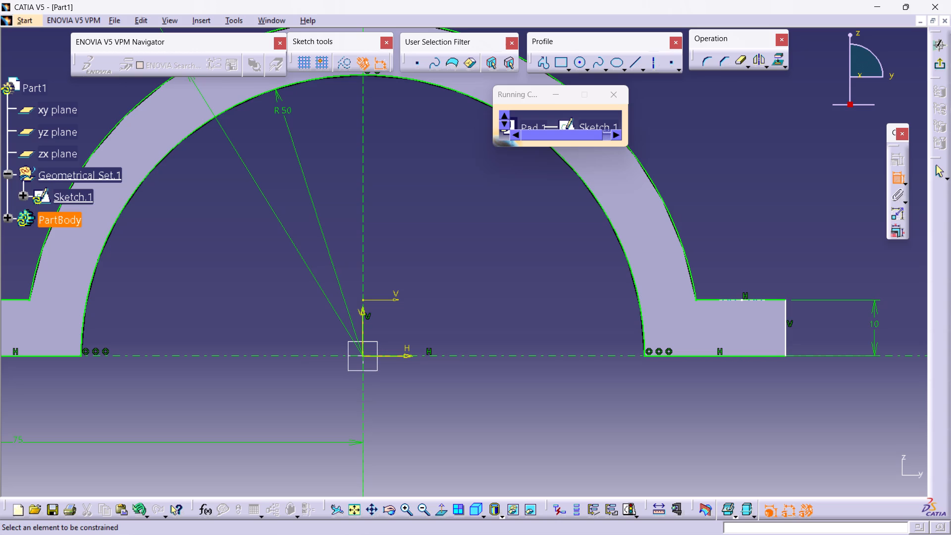
pyautogui.click(775, 299)
pyautogui.tripleClick(766, 276)
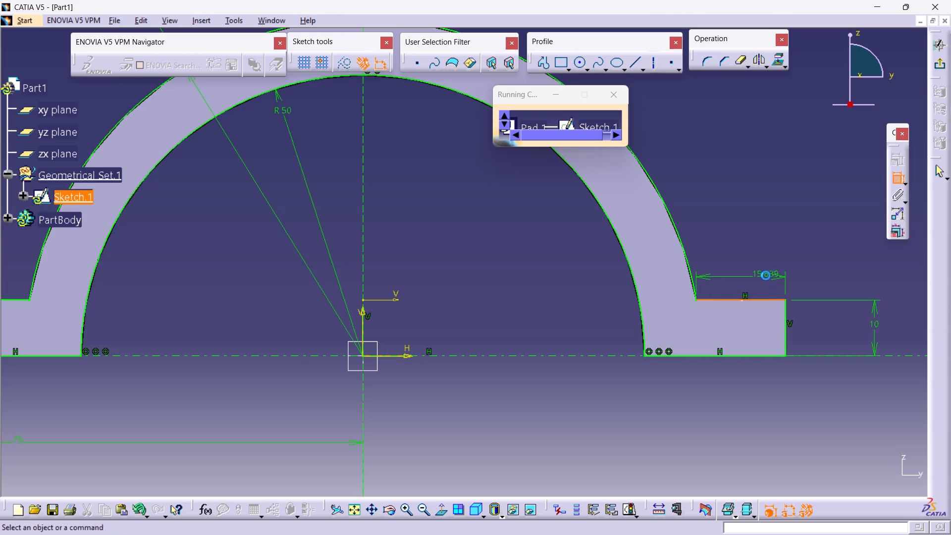
pyautogui.write('15')
pyautogui.press('Return')
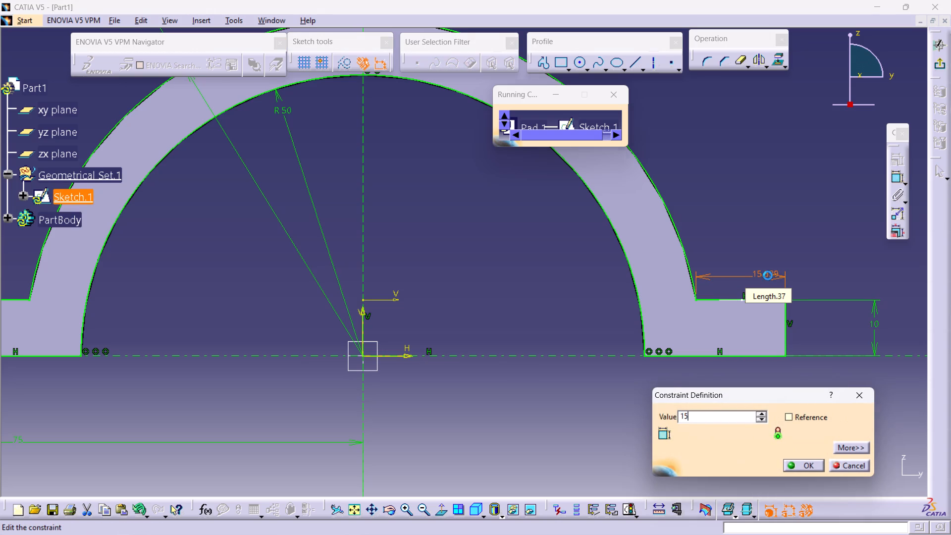
pyautogui.click(815, 269)
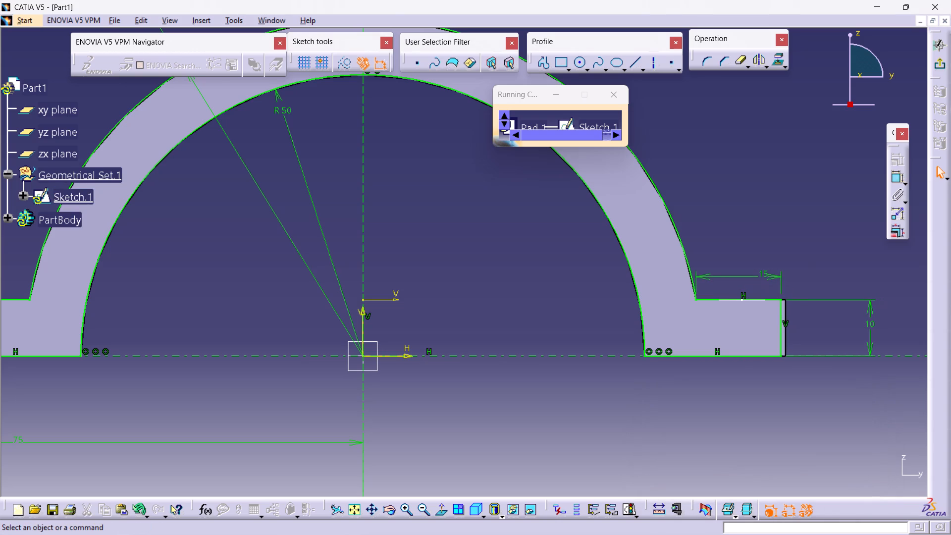
# Delete the 75 mm dimension between the vertical axis and the negative-side flange's outer edge.
pyautogui.keyDown('ctrl'); pyautogui.moveTo(409, 356); pyautogui.dragTo(546, 392, button='middle'); pyautogui.keyUp('ctrl')
pyautogui.moveTo(274, 363); pyautogui.dragTo(434, 344, button='middle')
pyautogui.rightClick(332, 361)
pyautogui.click(368, 336)
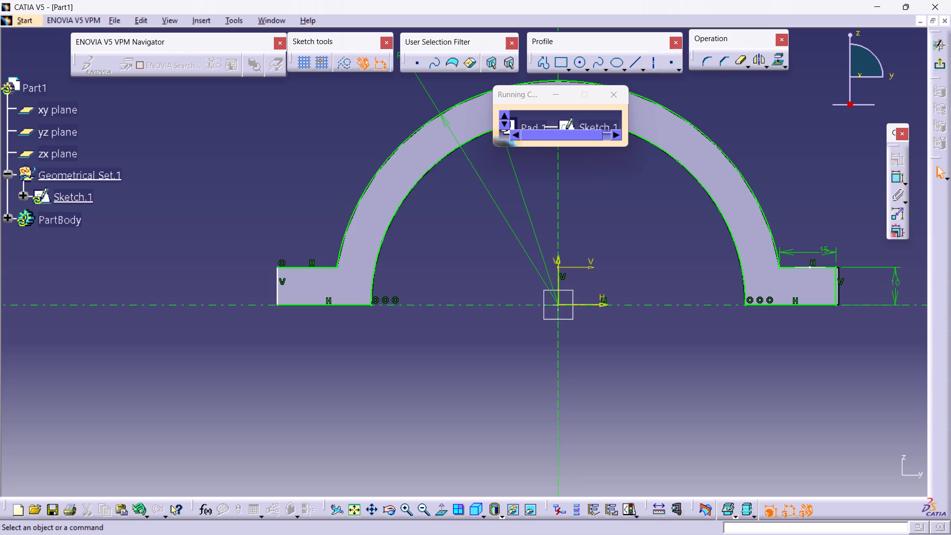
# Dimension the distance from the positive-side flange's outer end to the vertical axis, placing it below the profile.
pyautogui.moveTo(619, 249); pyautogui.dragTo(617, 357, button='middle')
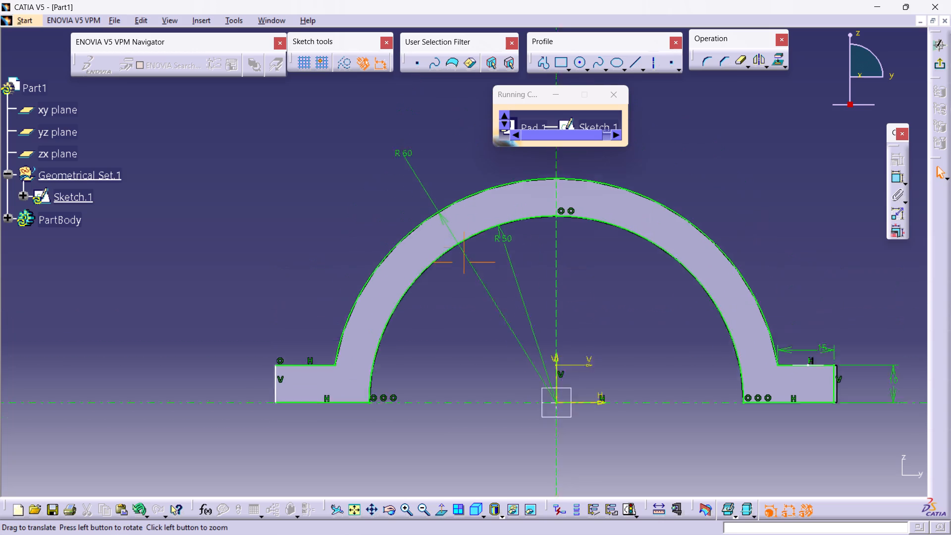
pyautogui.moveTo(617, 357); pyautogui.dragTo(553, 281, button='middle')
pyautogui.scroll(-1, 615, 377)
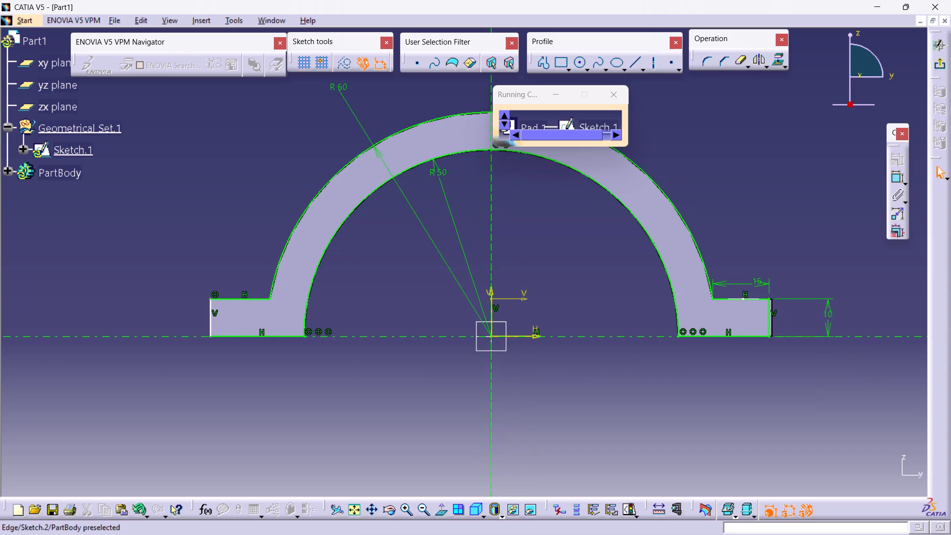
pyautogui.click(783, 368)
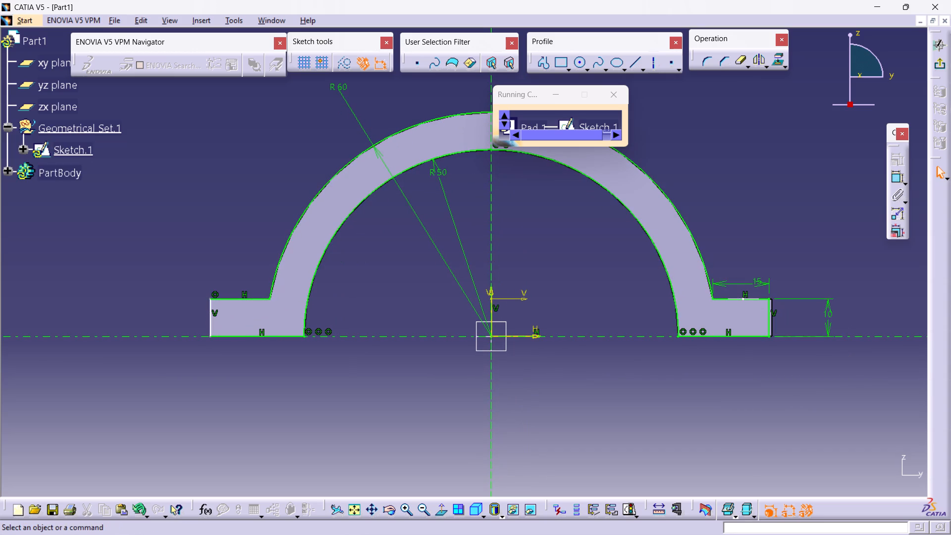
pyautogui.click(896, 176)
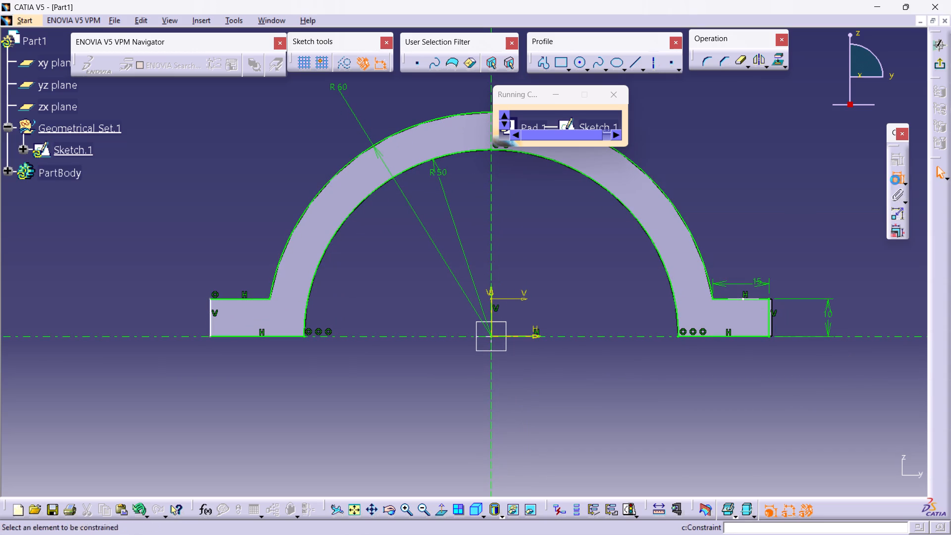
pyautogui.click(771, 337)
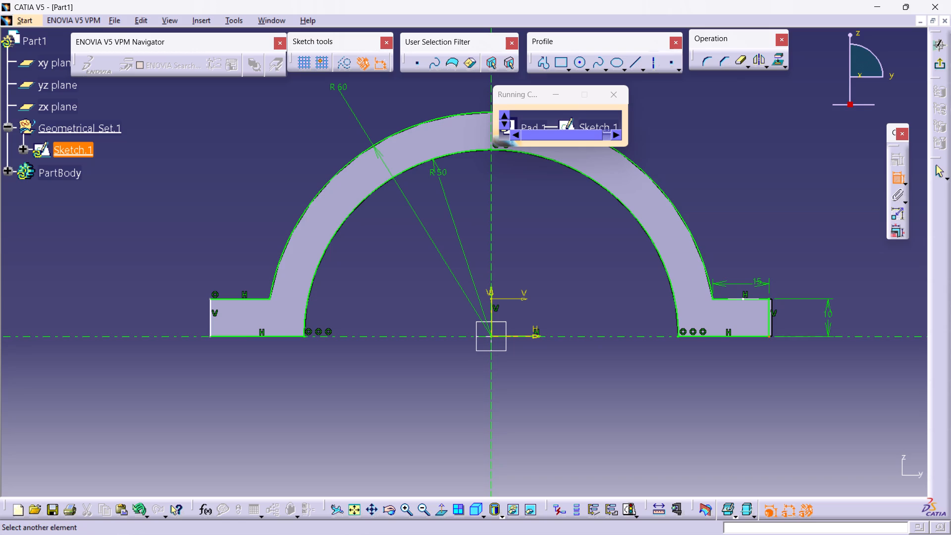
pyautogui.doubleClick(491, 269)
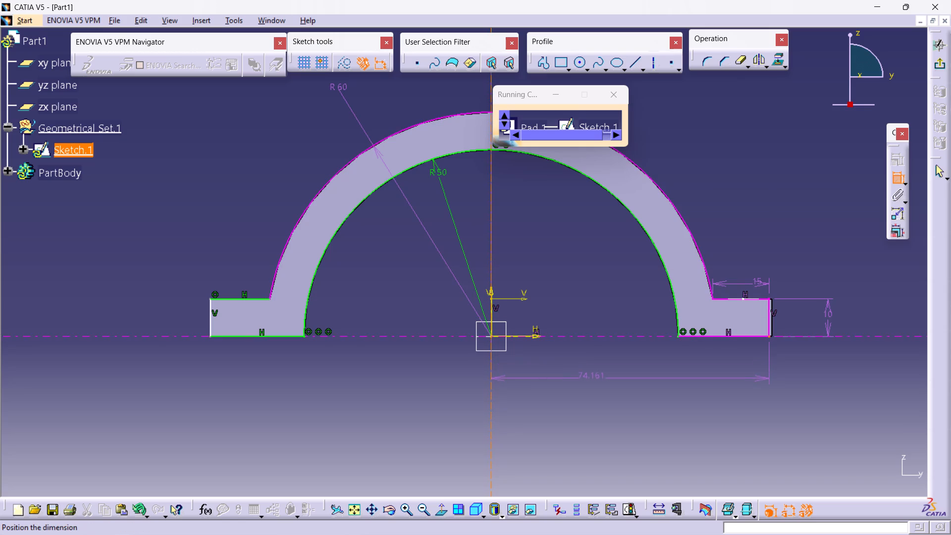
pyautogui.click(598, 378)
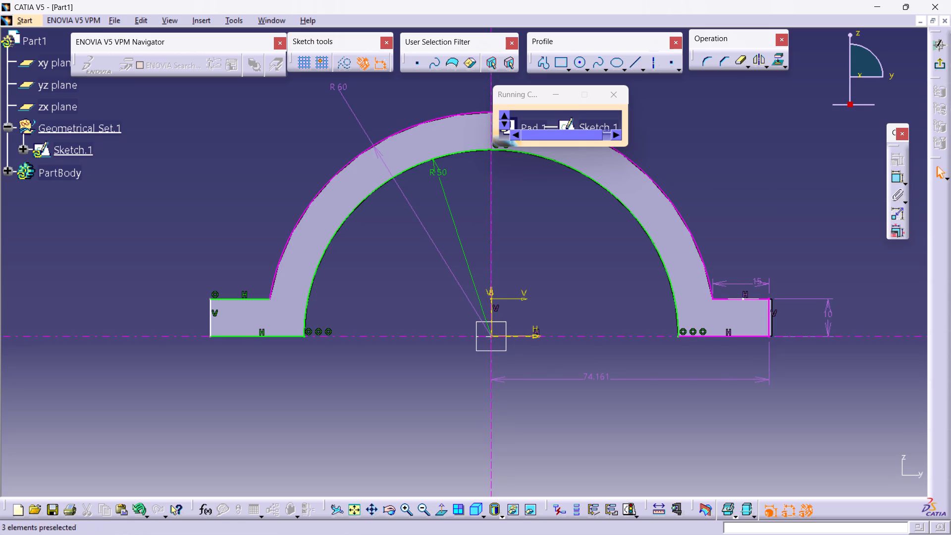
# Delete the positive-side flange's distance dimension to the vertical axis and the 15 mm dimension on its top line.
pyautogui.click(601, 377)
pyautogui.rightClick(601, 377)
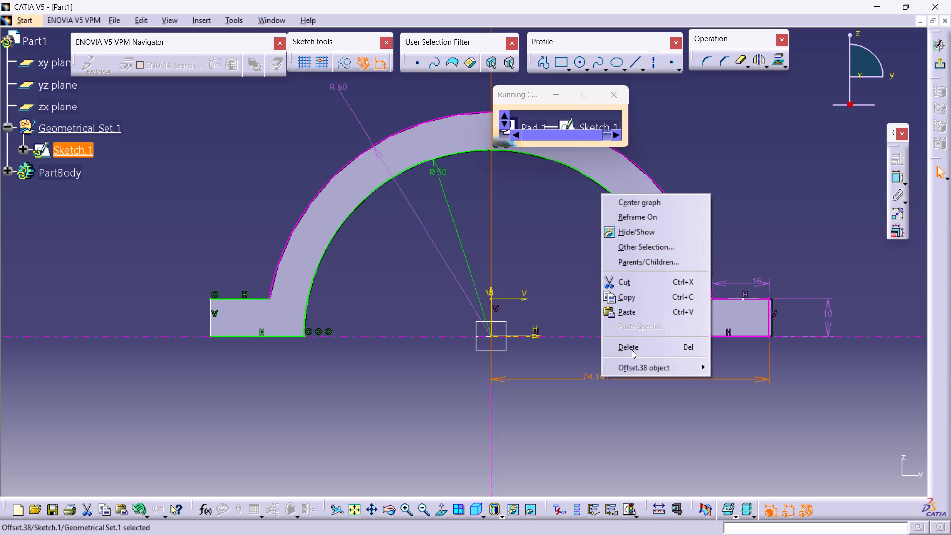
pyautogui.click(633, 349)
pyautogui.click(665, 417)
pyautogui.rightClick(749, 282)
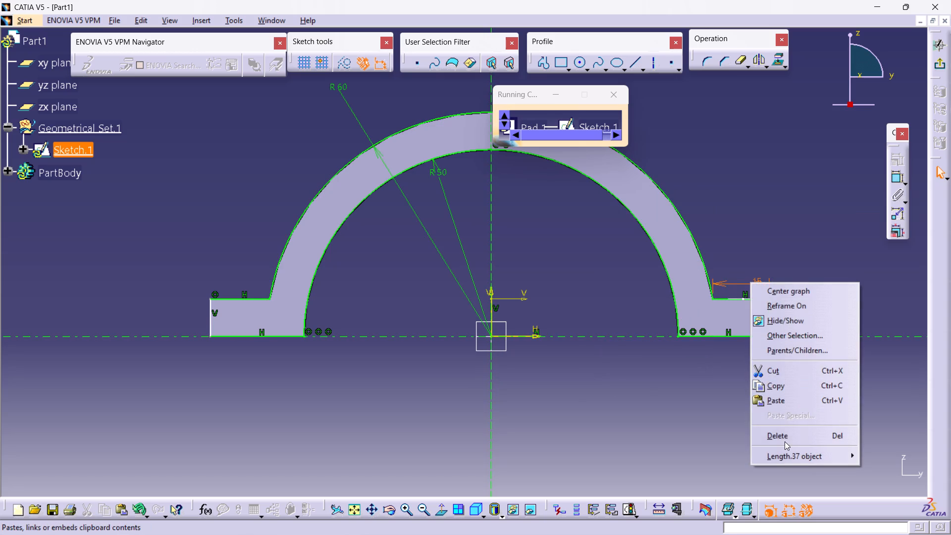
pyautogui.click(785, 441)
# Dimension the distance from the positive-side flange's outer edge to the vertical axis below the profile and set it to 75 mm.
pyautogui.click(896, 176)
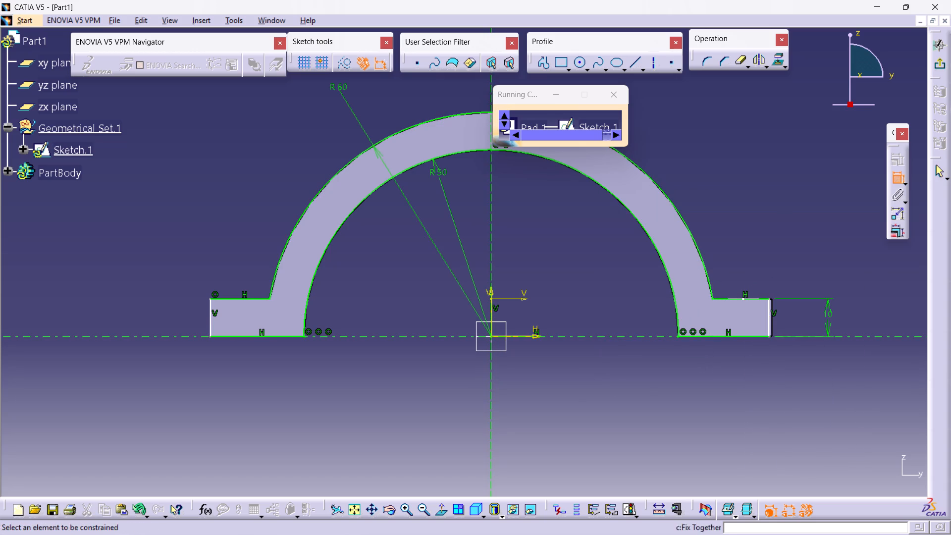
pyautogui.click(769, 319)
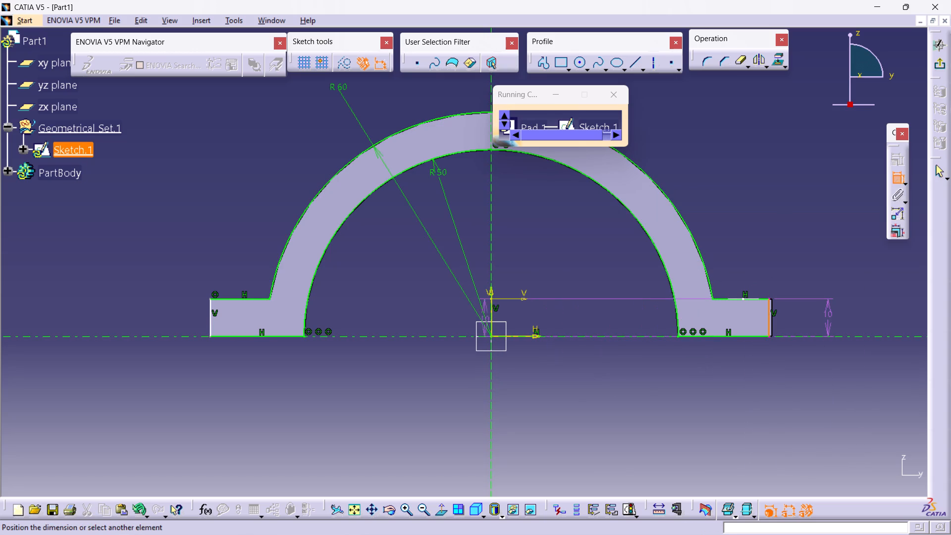
pyautogui.doubleClick(493, 269)
pyautogui.click(592, 382)
pyautogui.click(609, 376)
pyautogui.doubleClick(587, 382)
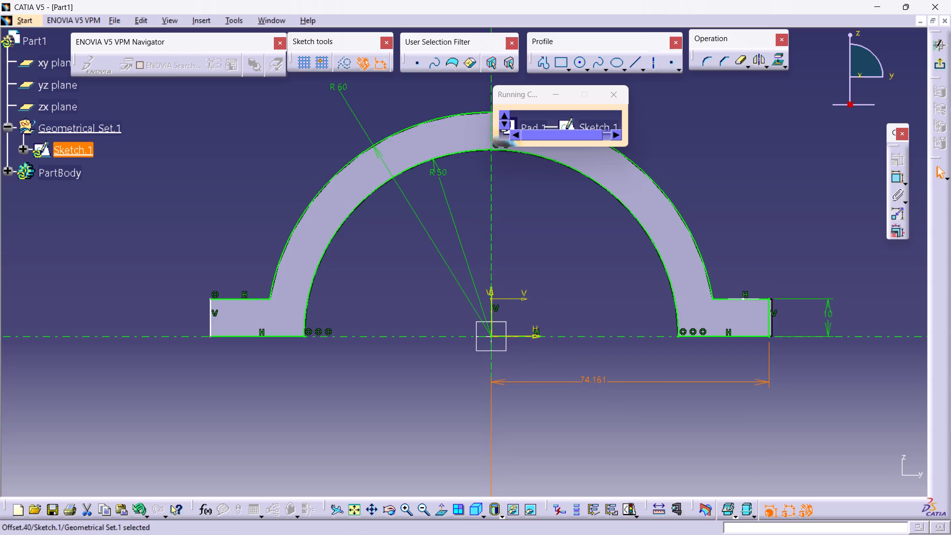
pyautogui.write('75')
pyautogui.press('Return')
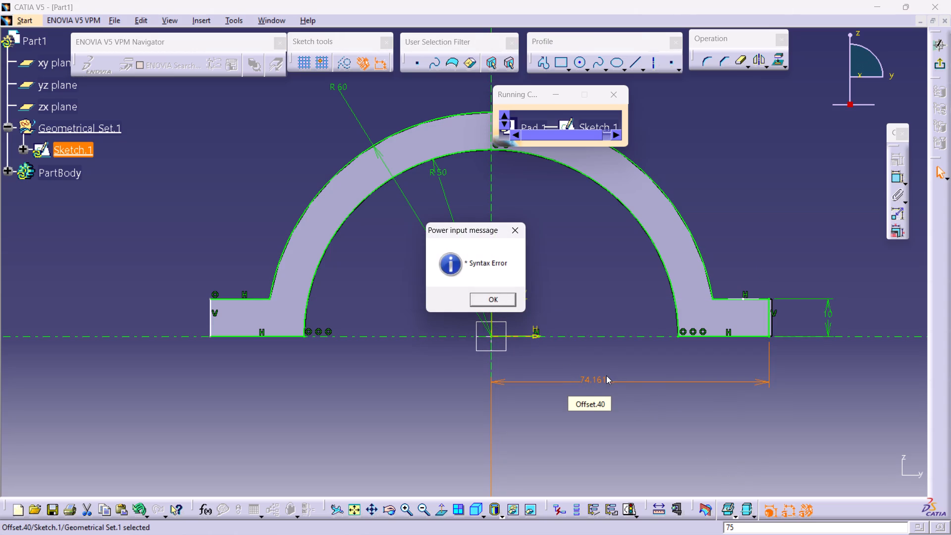
pyautogui.click(486, 305)
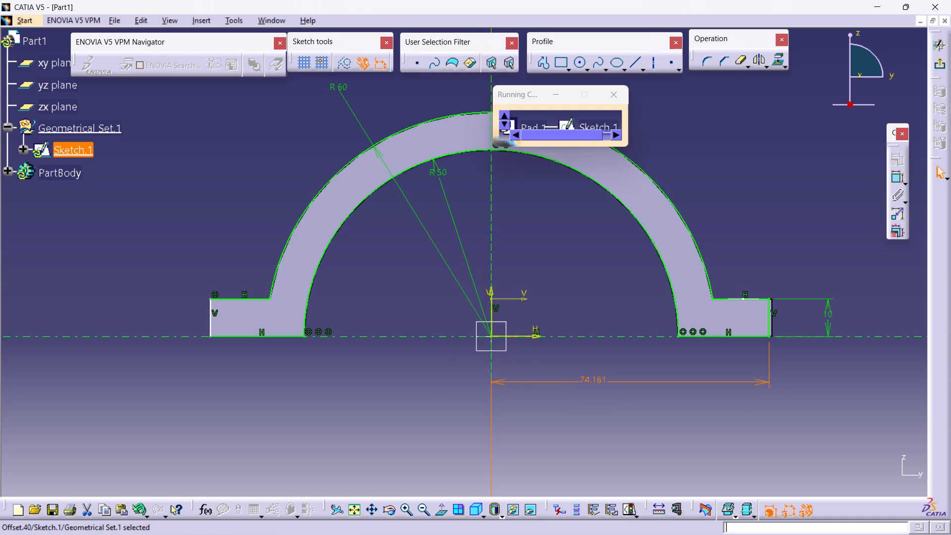
pyautogui.doubleClick(589, 380)
pyautogui.press('7')
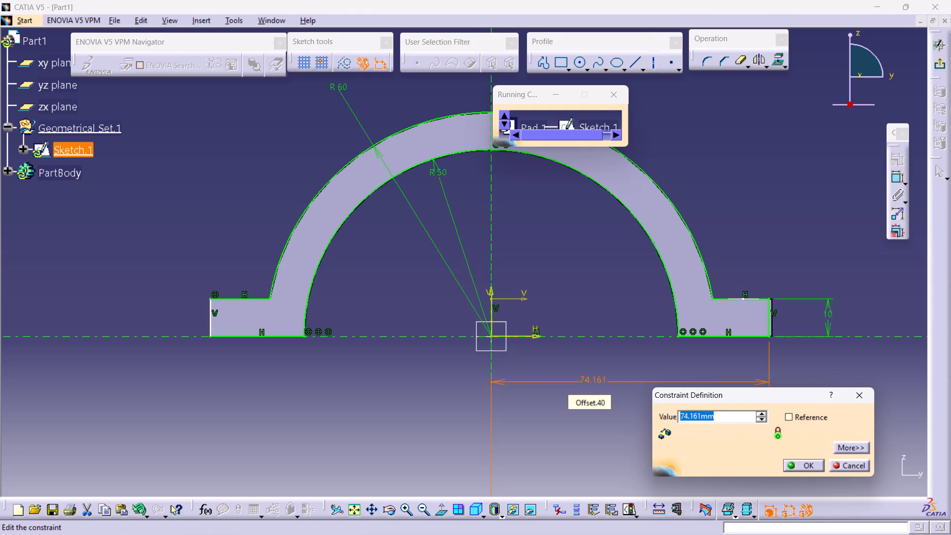
pyautogui.press('5')
pyautogui.press('Return')
pyautogui.click(597, 463)
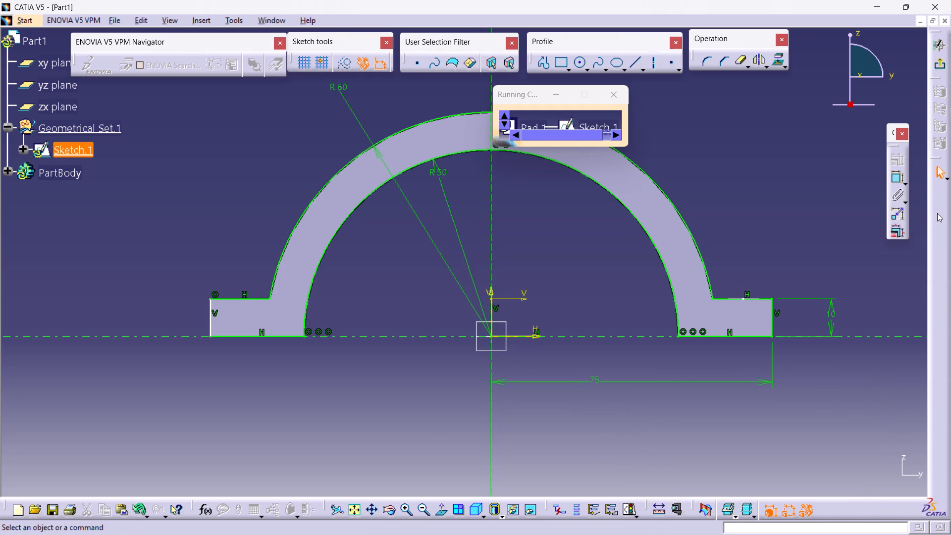
# Exit the pad's profile sketch and close the pad definition.
pyautogui.click(937, 63)
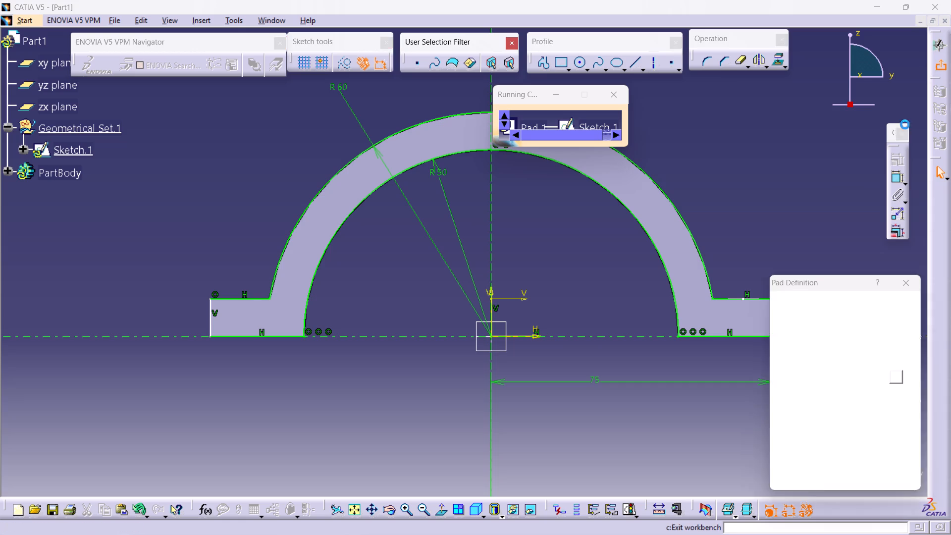
pyautogui.click(915, 279)
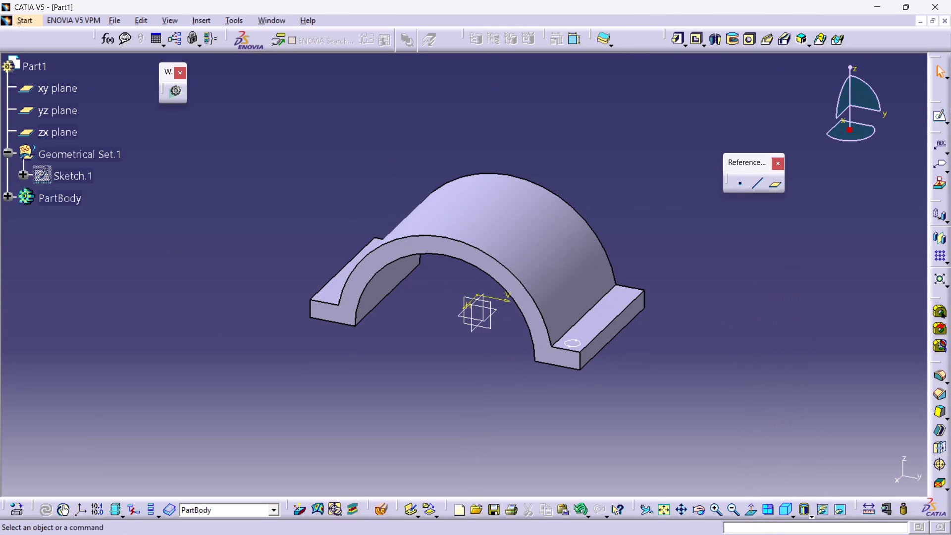
# Open the circle's sketch on the positive-side flange's top face for editing.
pyautogui.tripleClick(577, 339)
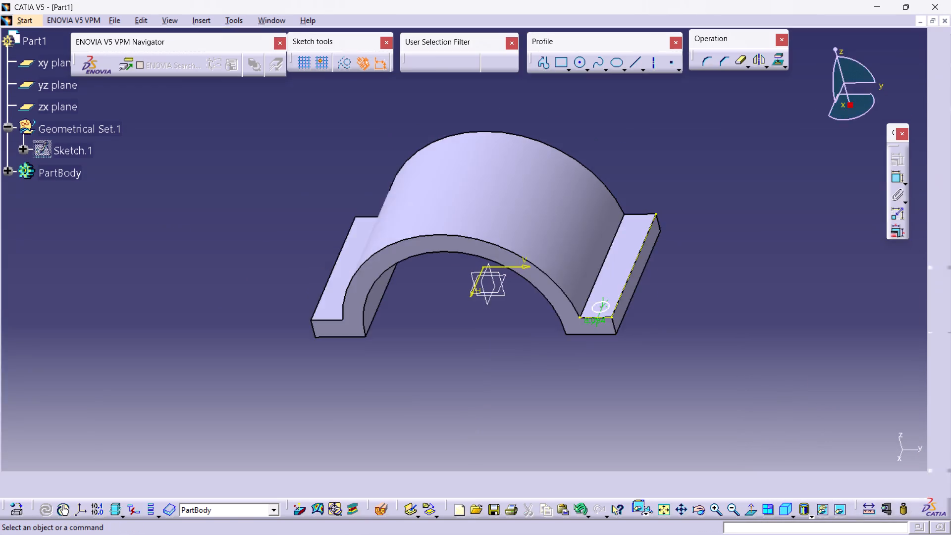
pyautogui.moveTo(596, 314); pyautogui.dragTo(594, 369, button='middle')
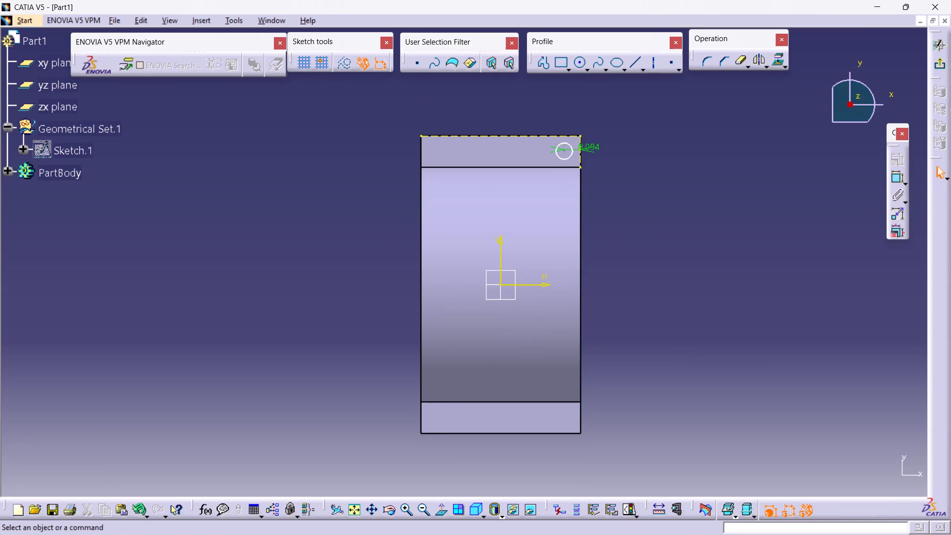
pyautogui.keyDown('ctrl'); pyautogui.moveTo(595, 339); pyautogui.dragTo(588, 248, button='middle'); pyautogui.keyUp('ctrl')
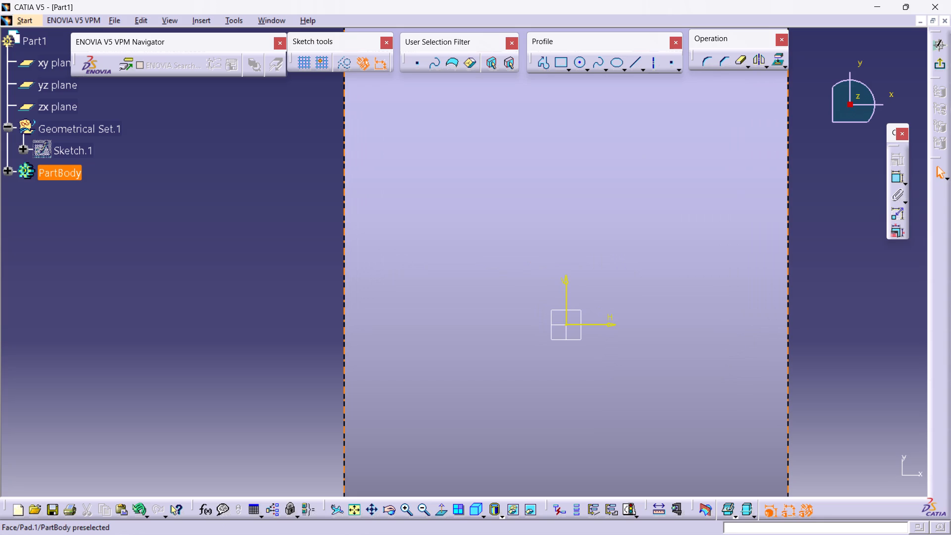
pyautogui.moveTo(585, 225); pyautogui.dragTo(569, 381, button='middle')
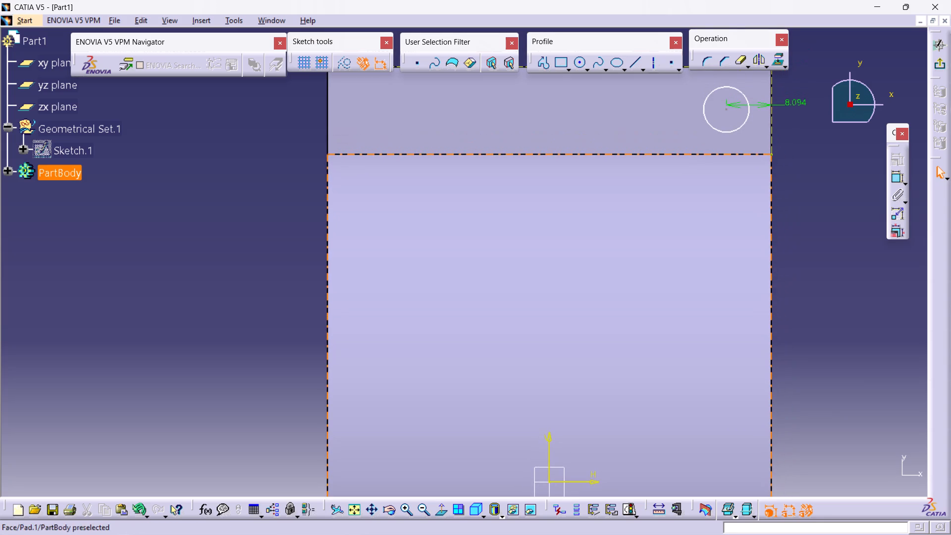
pyautogui.moveTo(586, 318); pyautogui.dragTo(586, 346, button='middle')
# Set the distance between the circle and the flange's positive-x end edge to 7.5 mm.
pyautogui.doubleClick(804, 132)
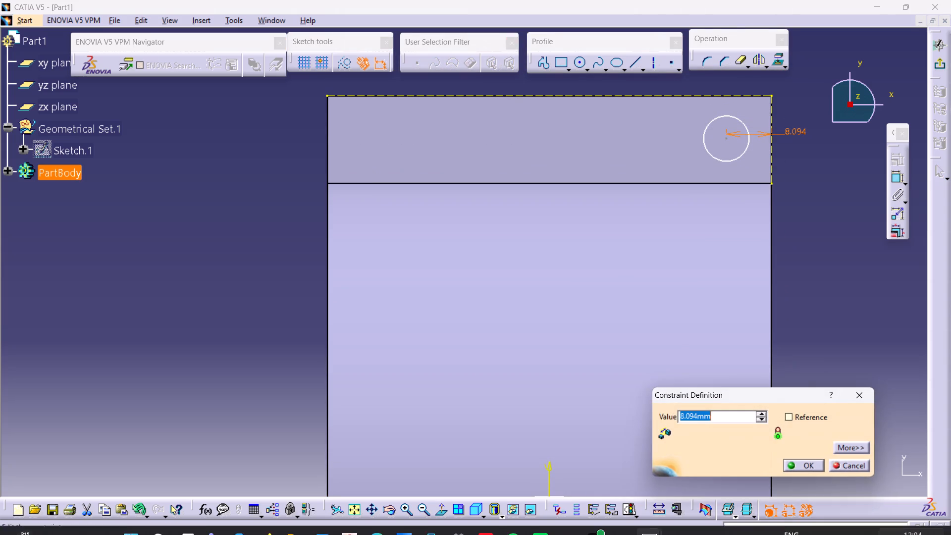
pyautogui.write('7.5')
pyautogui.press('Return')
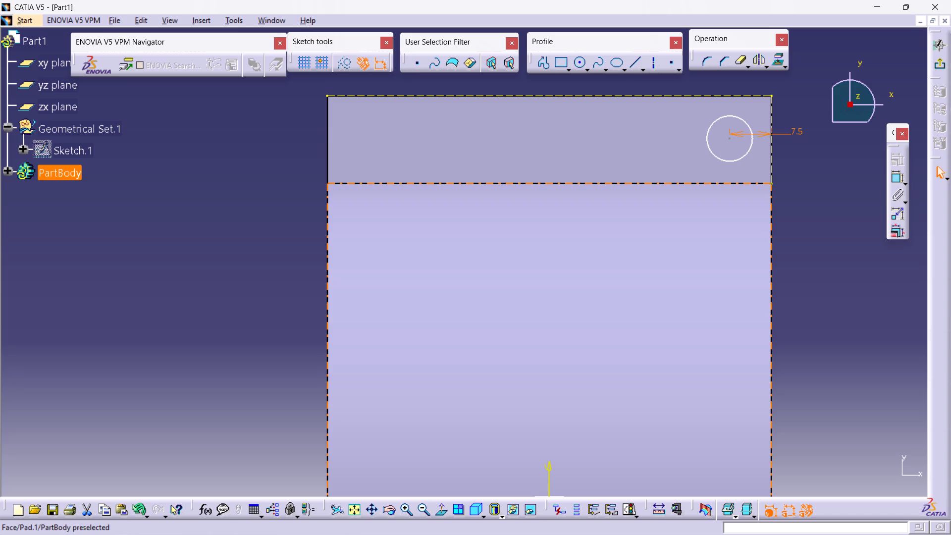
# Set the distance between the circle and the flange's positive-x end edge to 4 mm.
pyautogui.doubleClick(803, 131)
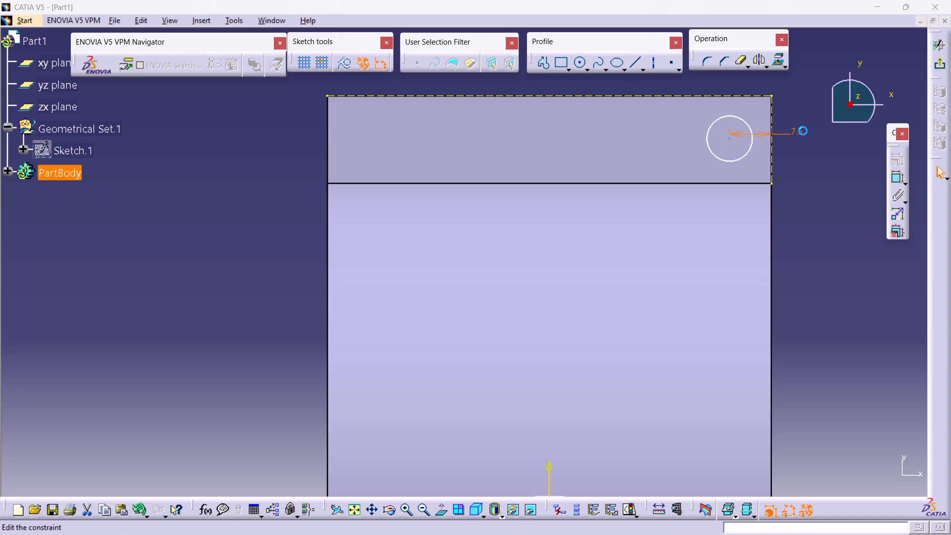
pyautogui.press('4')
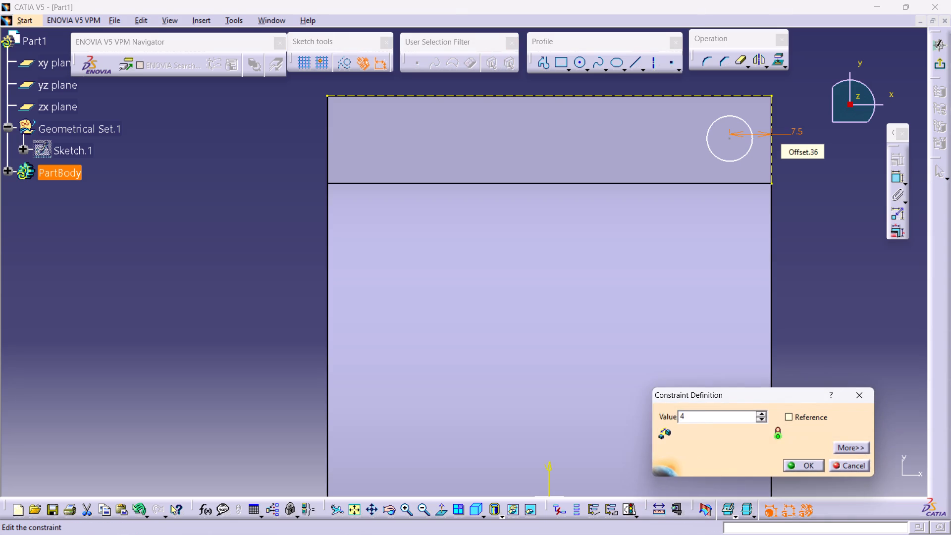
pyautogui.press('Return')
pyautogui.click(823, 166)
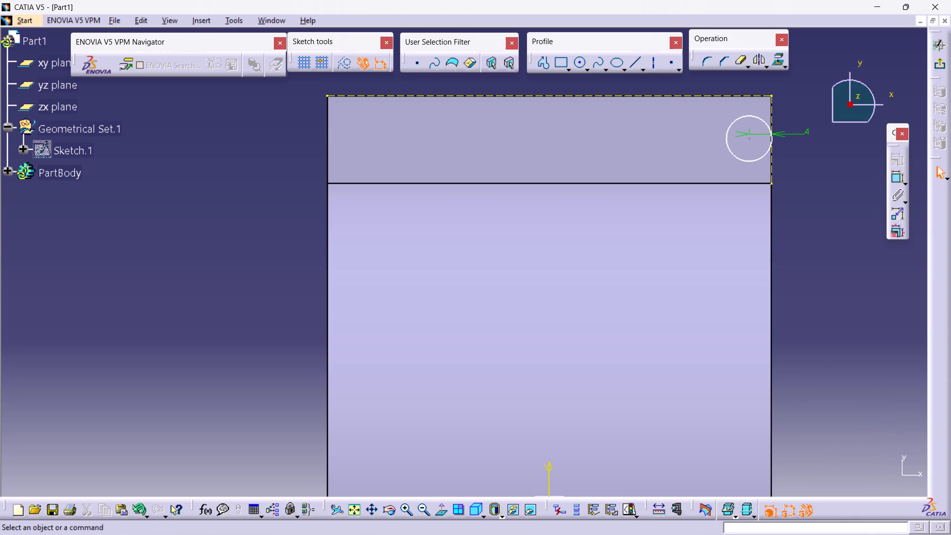
# Delete the circle's distance dimension to the end edge and move its centre to about 7 mm inside that edge.
pyautogui.rightClick(808, 131)
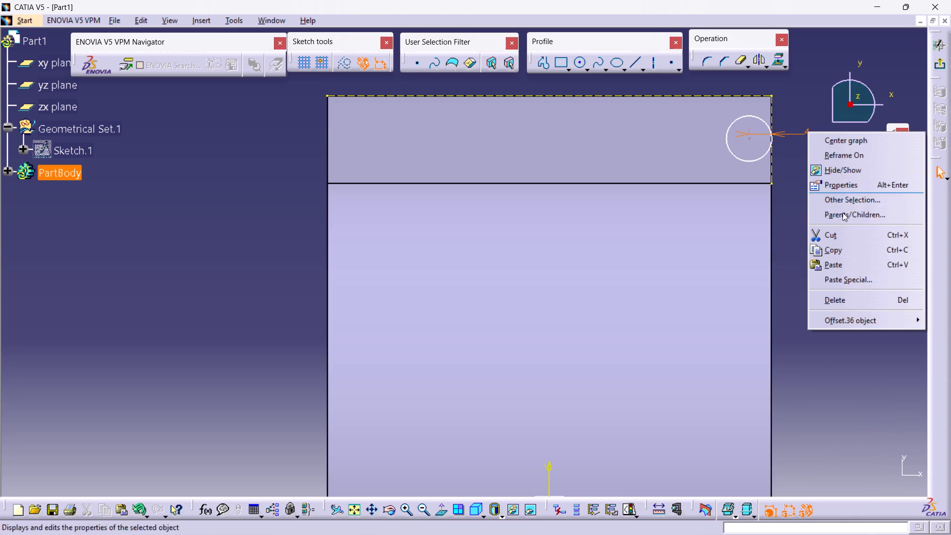
pyautogui.click(856, 302)
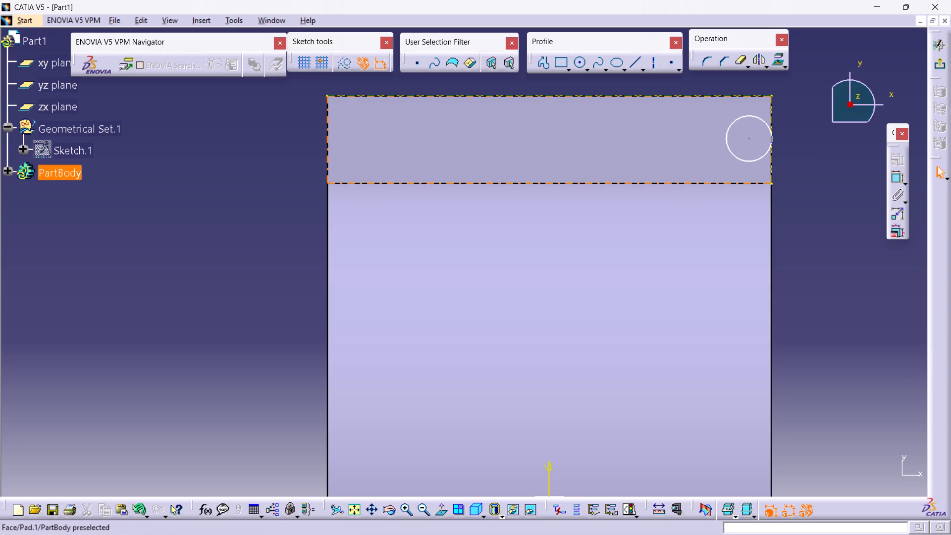
pyautogui.moveTo(751, 139); pyautogui.dragTo(732, 140)
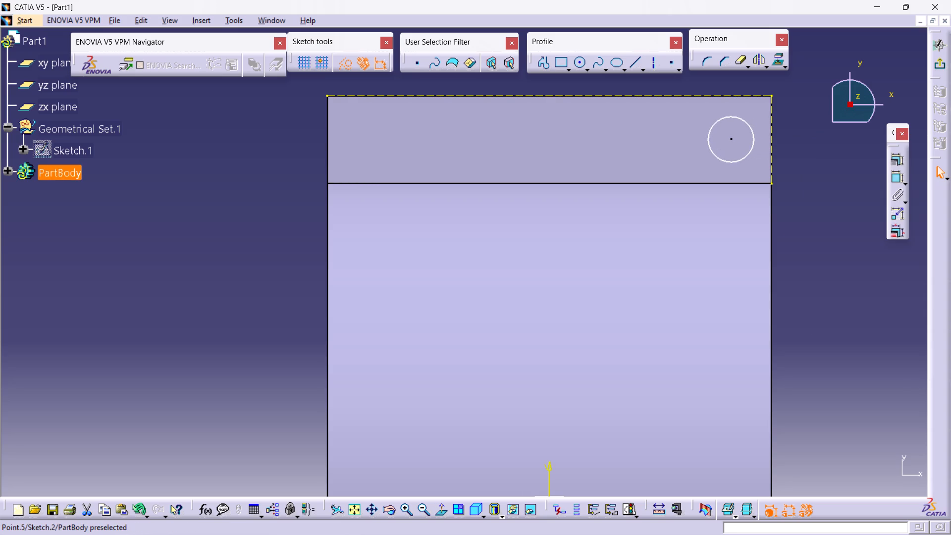
pyautogui.click(732, 140)
pyautogui.doubleClick(861, 194)
# Dimension the circle's radius on the flange top and set it to 4 mm.
pyautogui.doubleClick(898, 181)
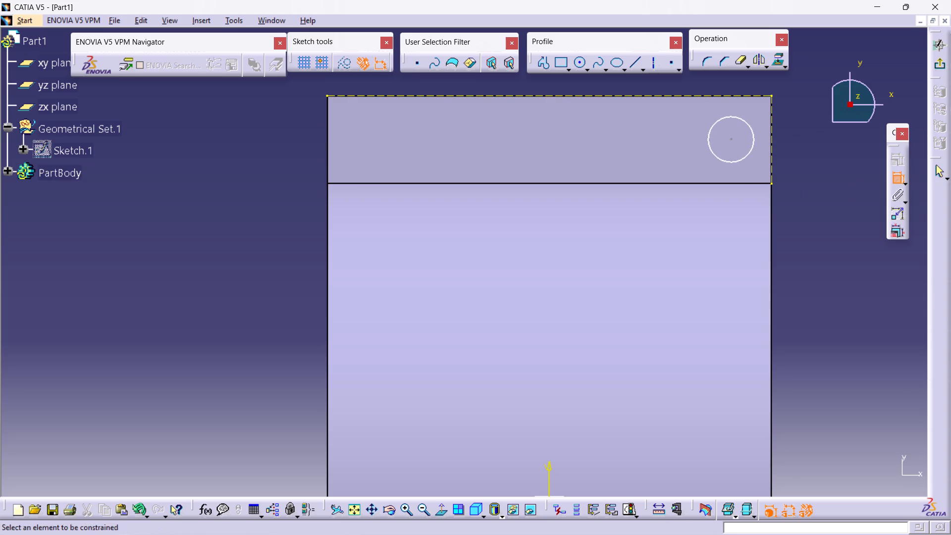
pyautogui.doubleClick(752, 152)
pyautogui.doubleClick(801, 169)
pyautogui.doubleClick(805, 163)
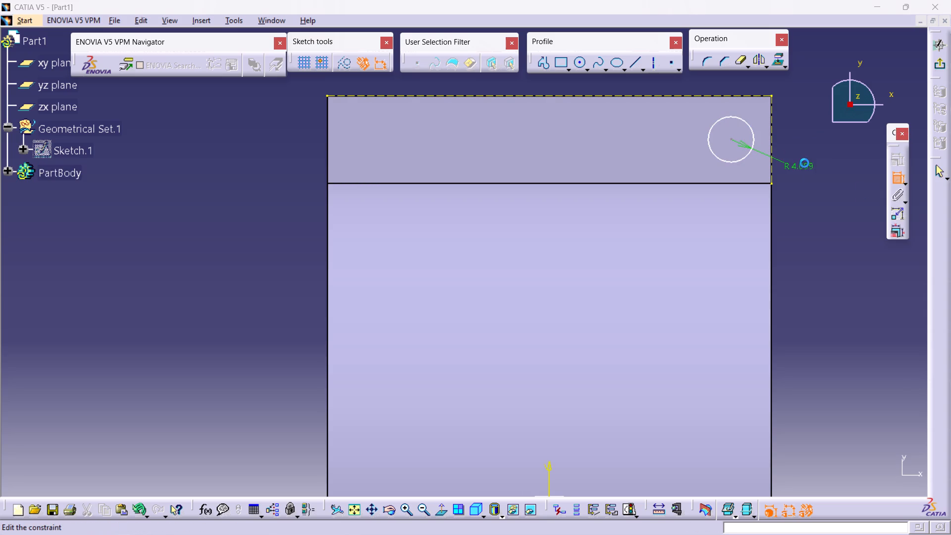
pyautogui.press('4')
pyautogui.press('Return')
pyautogui.click(803, 179)
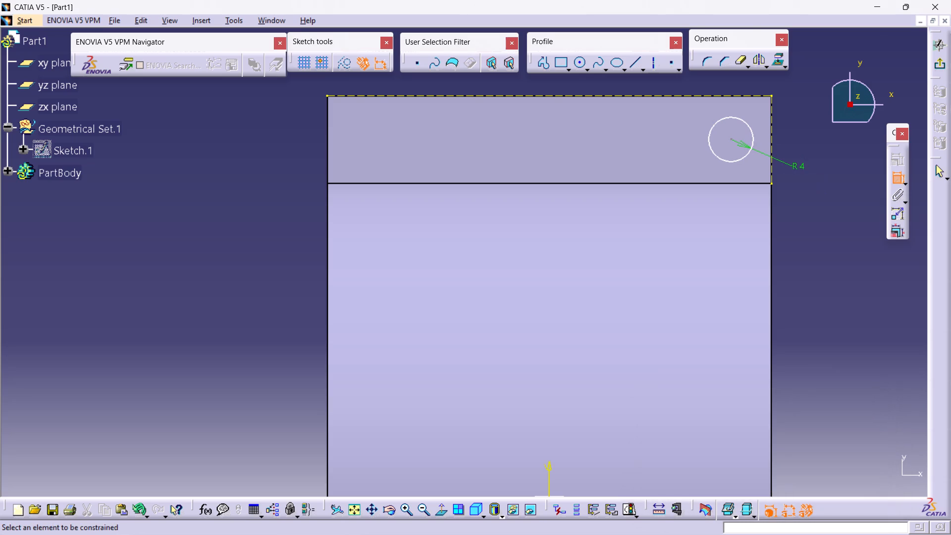
# Dimension the distance from the circle's centre to the flange's positive-x end edge and set it to 10 mm.
pyautogui.doubleClick(731, 139)
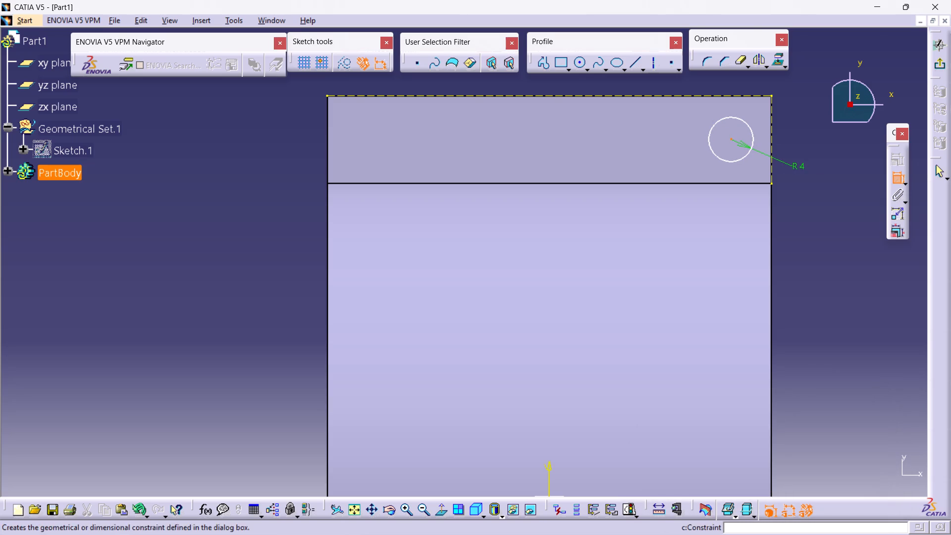
pyautogui.click(771, 138)
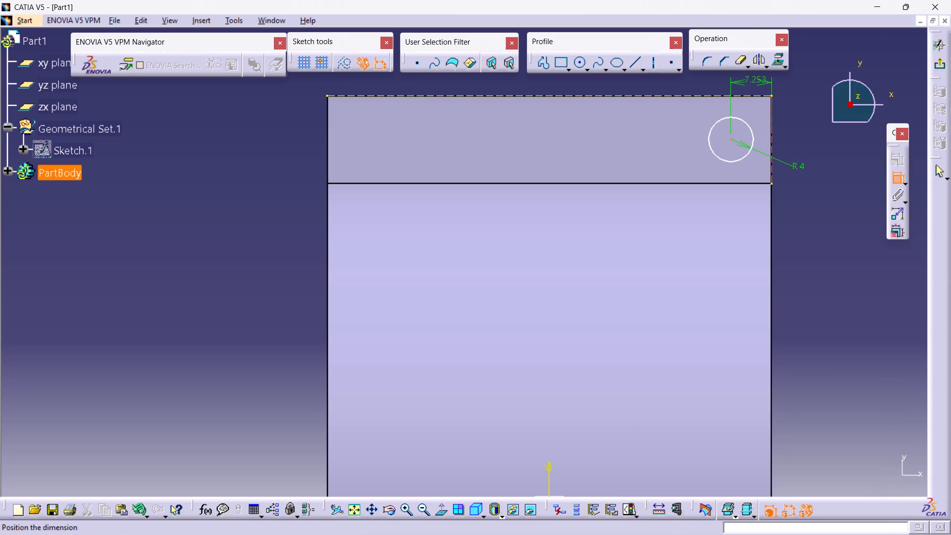
pyautogui.click(756, 83)
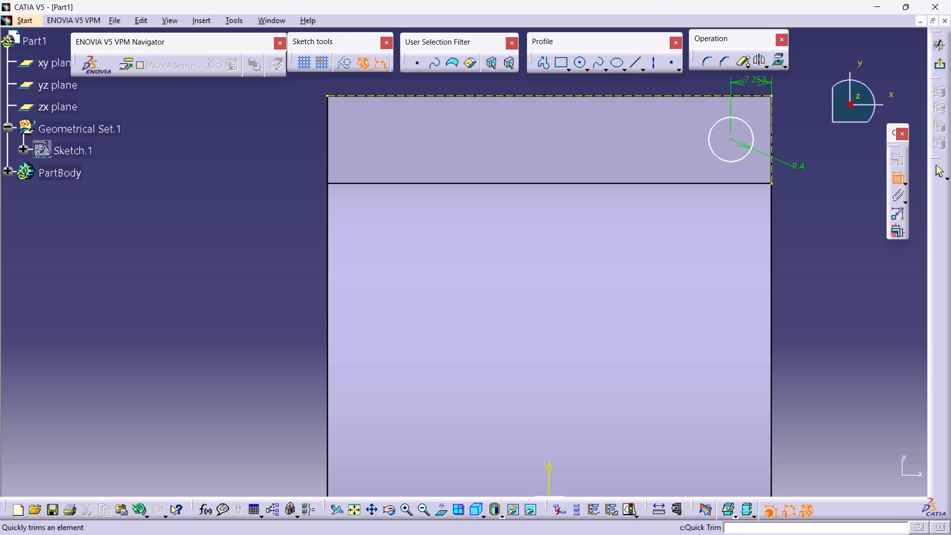
pyautogui.click(750, 81)
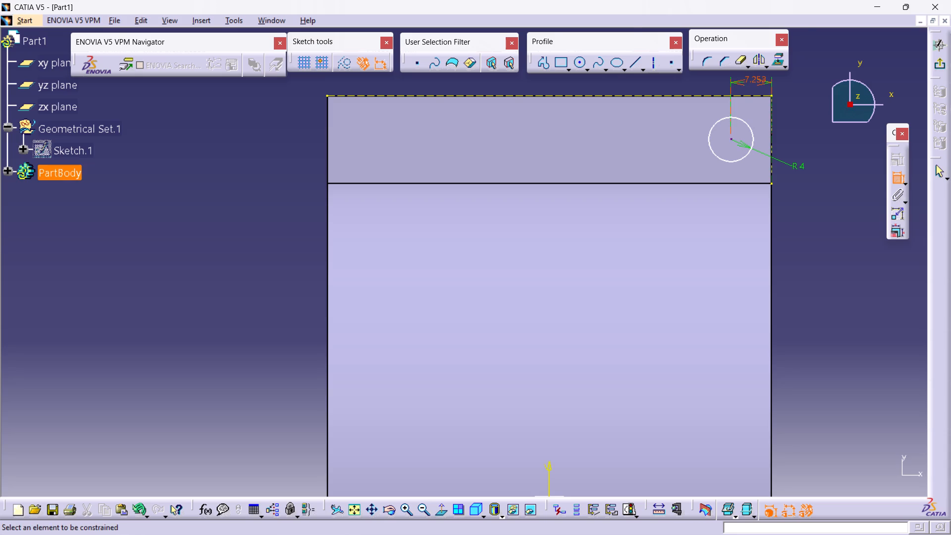
pyautogui.doubleClick(757, 75)
pyautogui.doubleClick(745, 101)
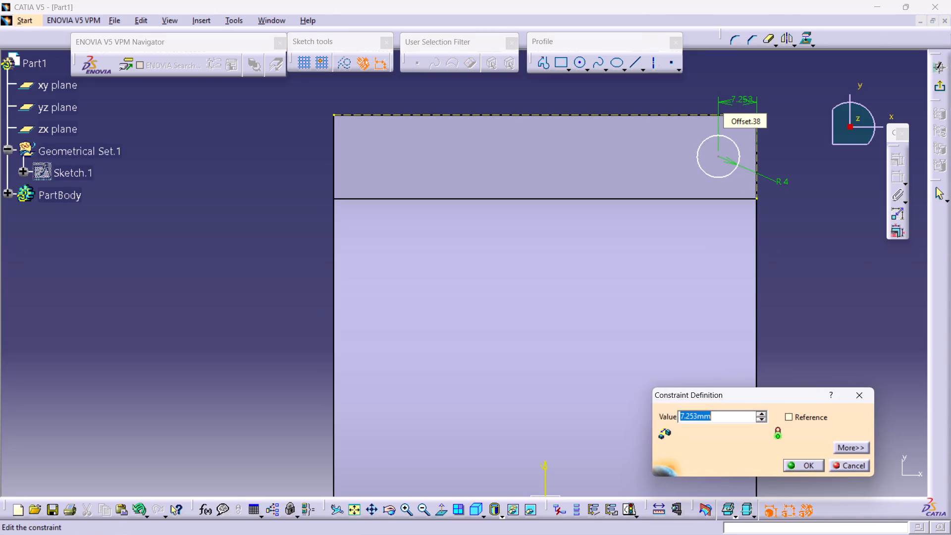
pyautogui.write('10')
pyautogui.press('Return')
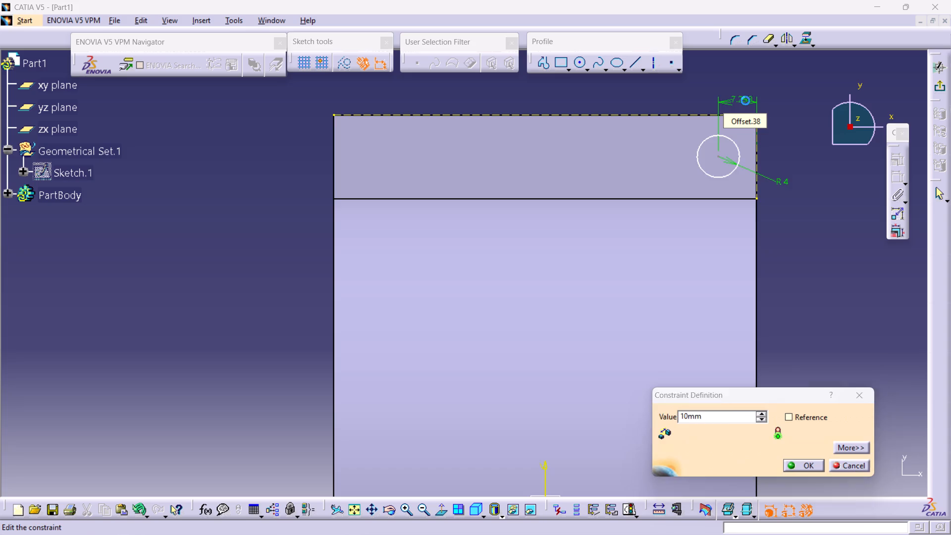
pyautogui.click(836, 172)
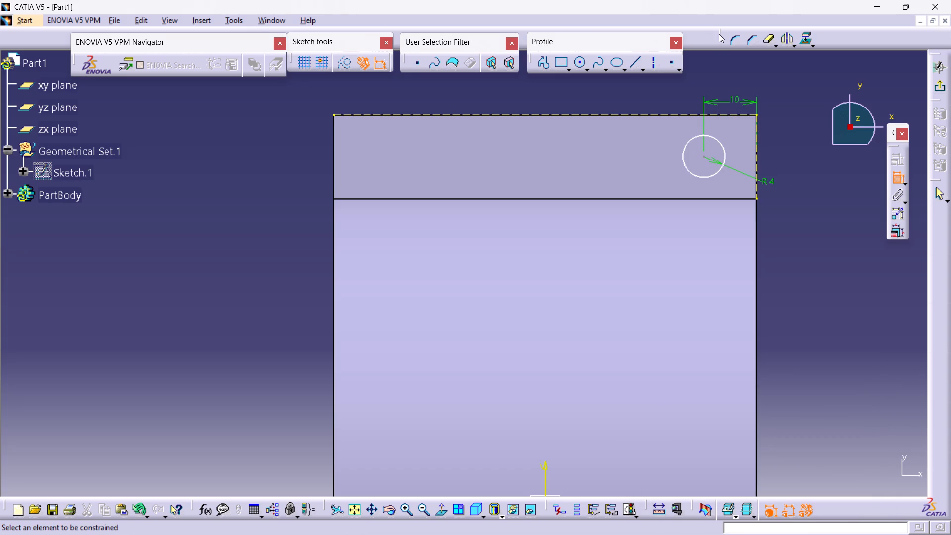
# Undock the Operation toolbar and place it beside the Profile toolbar.
pyautogui.moveTo(721, 31); pyautogui.dragTo(718, 56)
pyautogui.moveTo(750, 45); pyautogui.dragTo(733, 45)
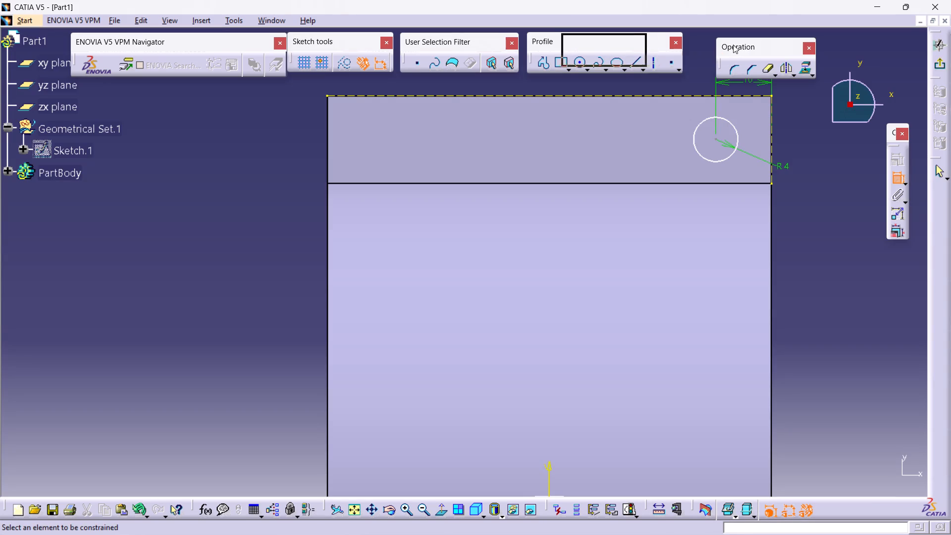
pyautogui.moveTo(733, 45); pyautogui.dragTo(723, 40)
pyautogui.moveTo(678, 129); pyautogui.dragTo(650, 181, button='middle')
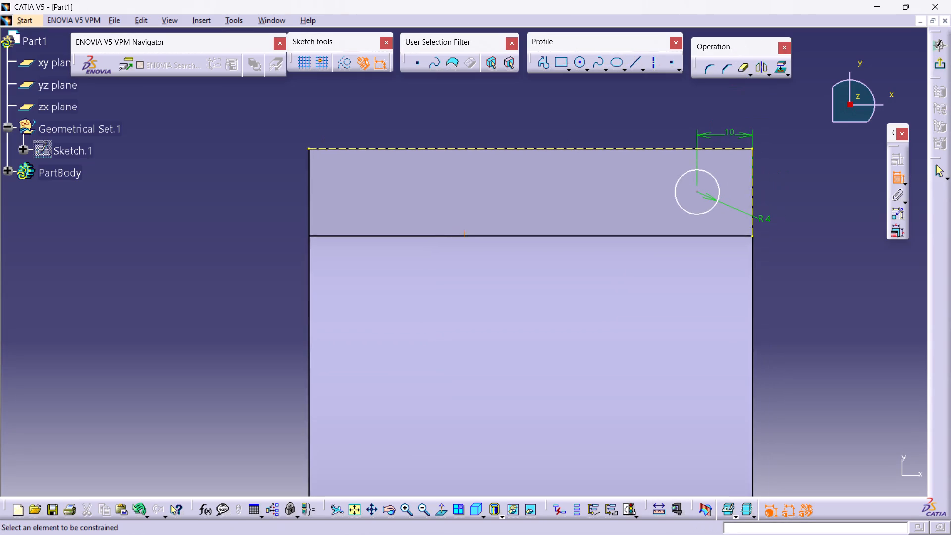
# Dimension the distance from the circle's centre to the flange's outer long edge and set it to 7.5 mm.
pyautogui.moveTo(650, 181); pyautogui.dragTo(639, 182, button='middle')
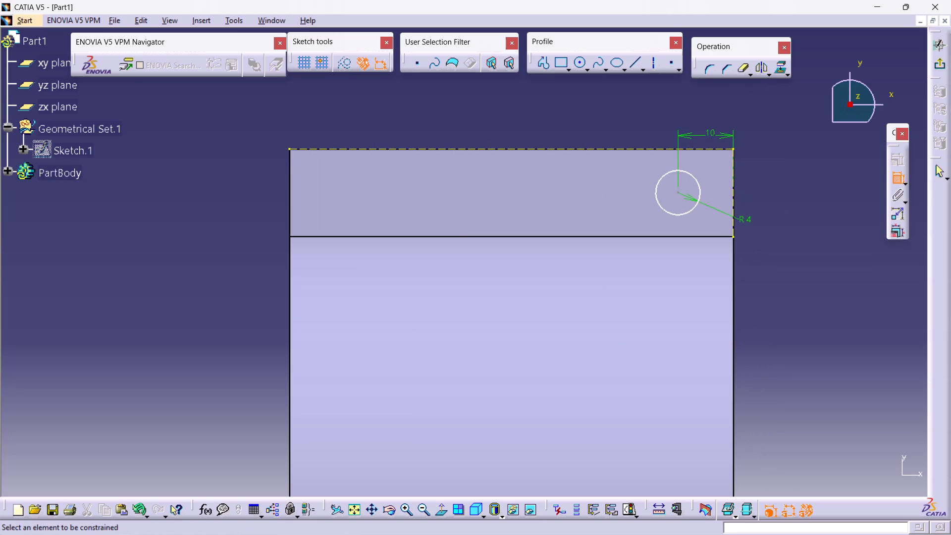
pyautogui.click(680, 192)
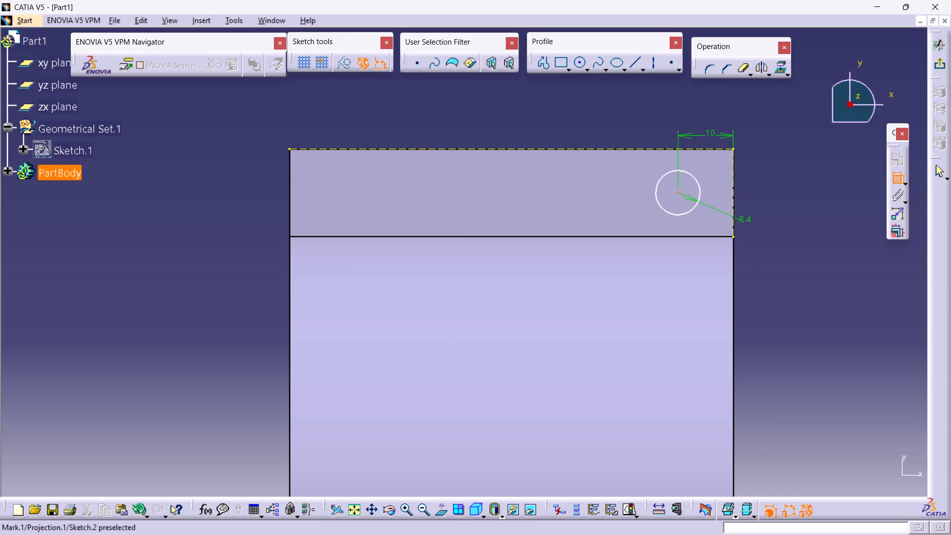
pyautogui.doubleClick(654, 150)
pyautogui.click(657, 131)
pyautogui.doubleClick(665, 128)
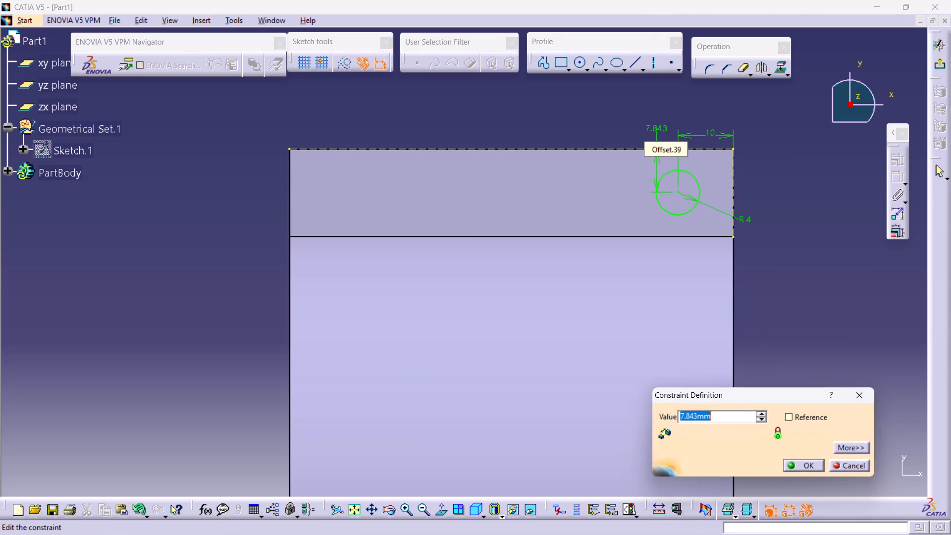
pyautogui.write('7.5')
pyautogui.press('Return')
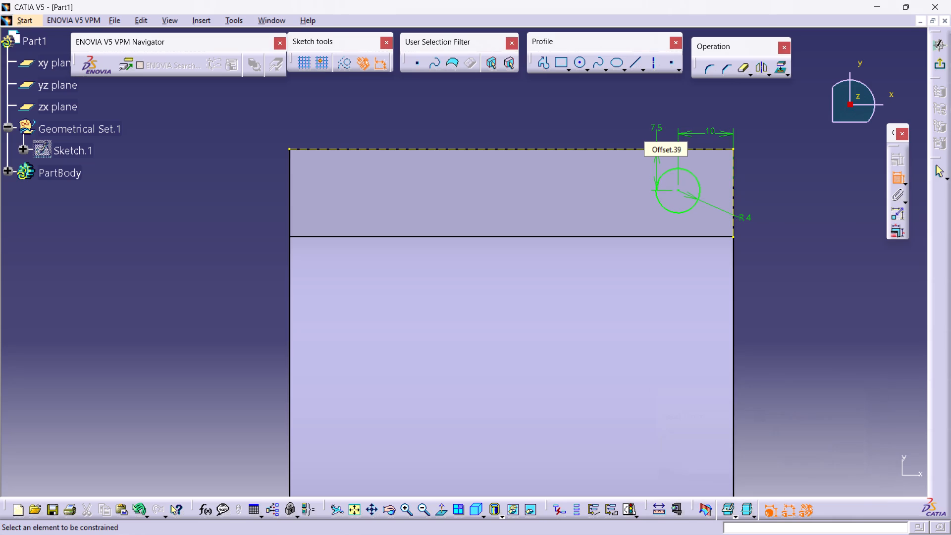
pyautogui.click(829, 250)
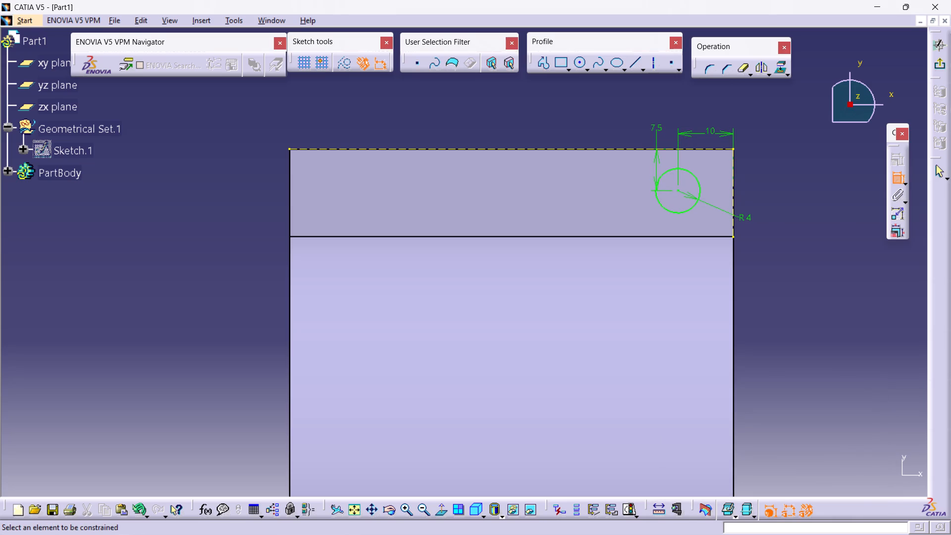
# Translate the R 4 circle in duplicate mode with 3 instances spaced 20 mm apart, parallel to the flange's long edge toward negative x.
pyautogui.doubleClick(767, 71)
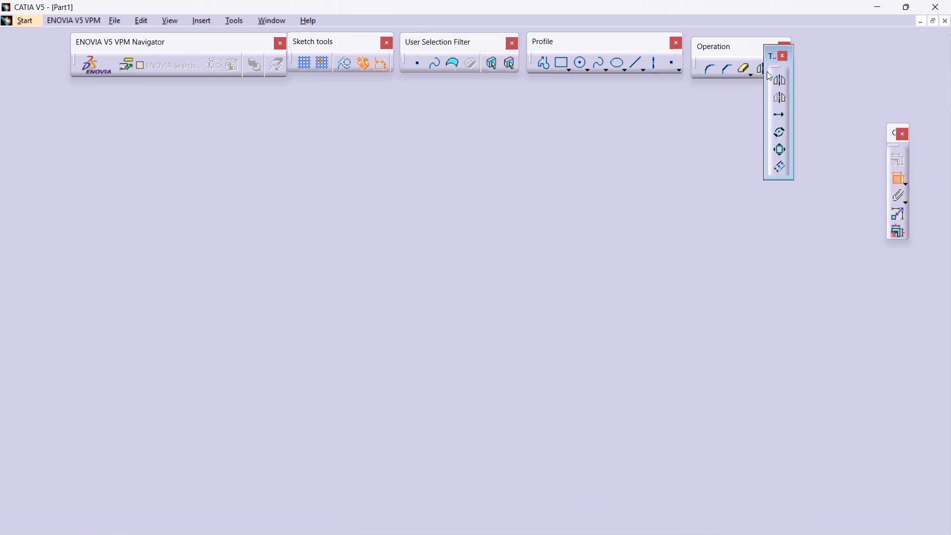
pyautogui.click(783, 115)
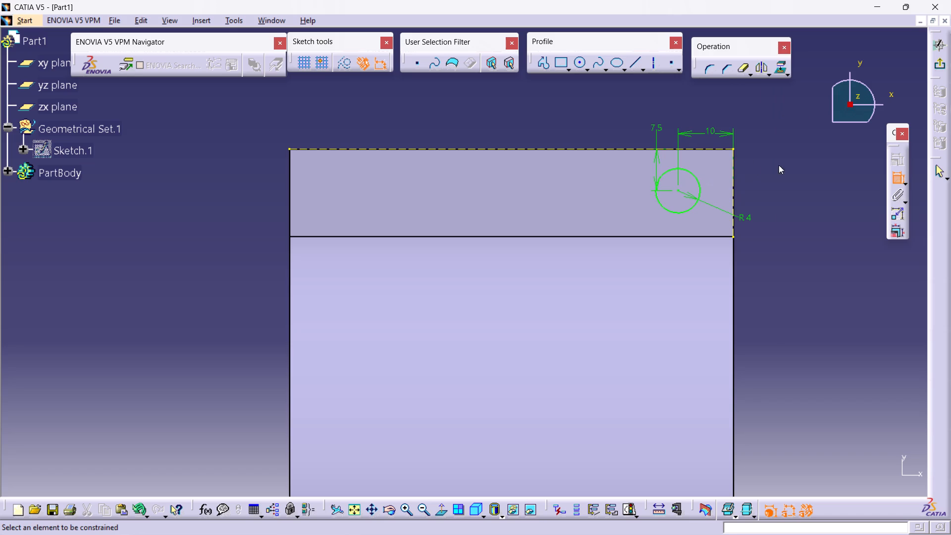
pyautogui.click(788, 167)
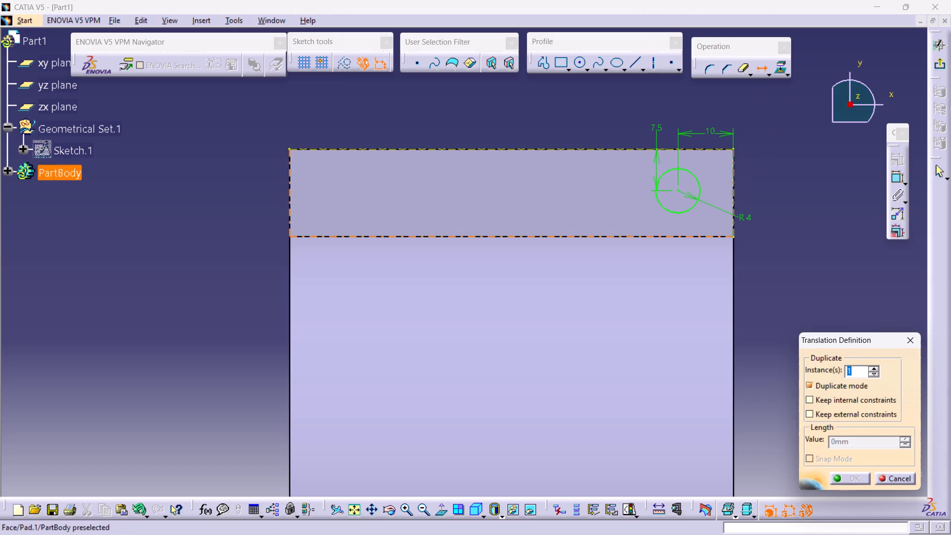
pyautogui.doubleClick(873, 369)
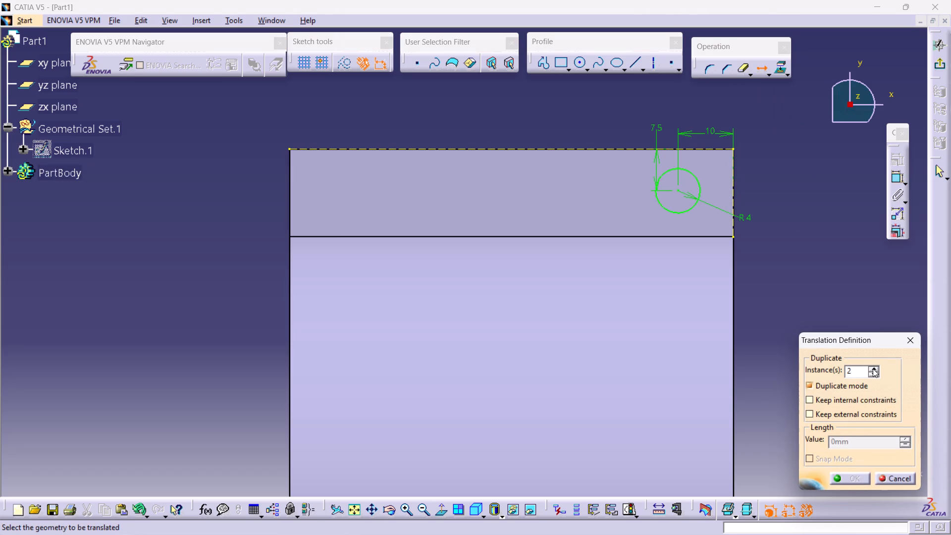
pyautogui.click(873, 369)
pyautogui.click(873, 369)
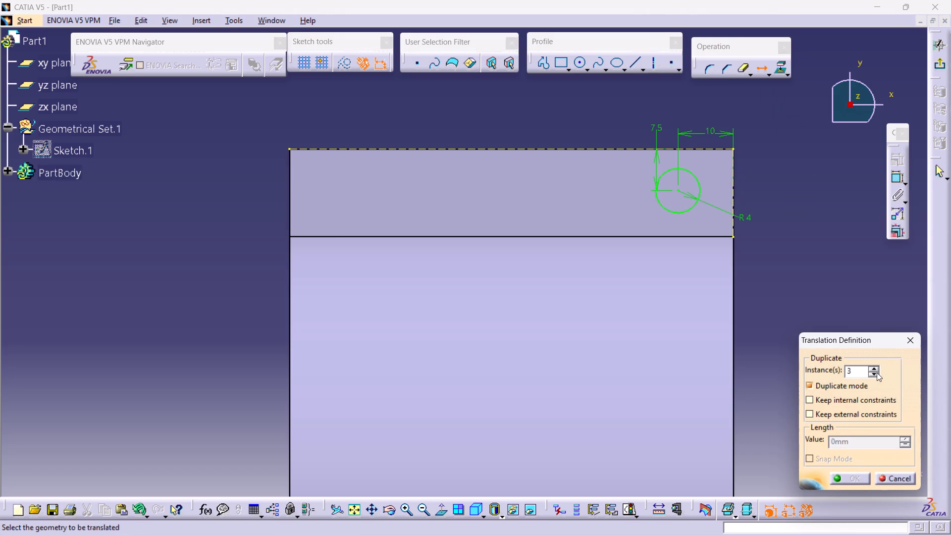
pyautogui.click(877, 370)
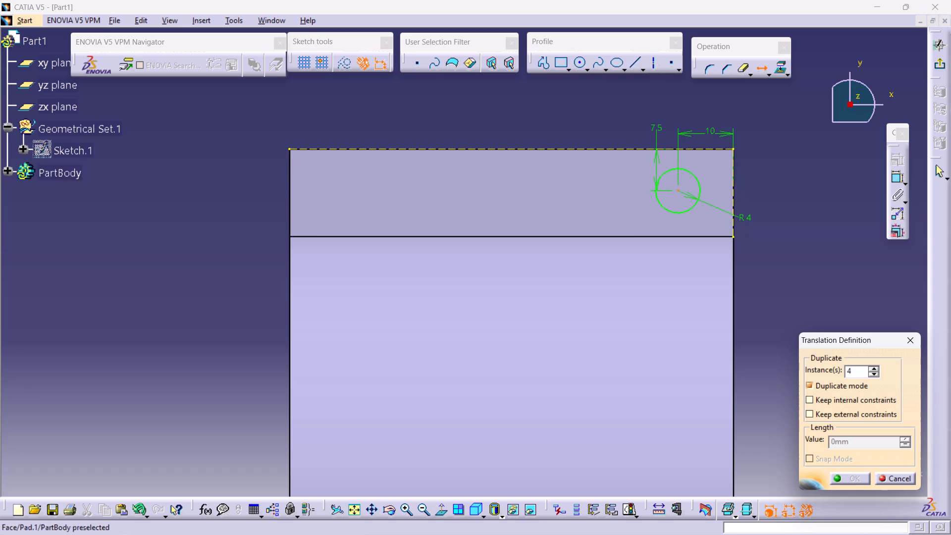
pyautogui.click(688, 211)
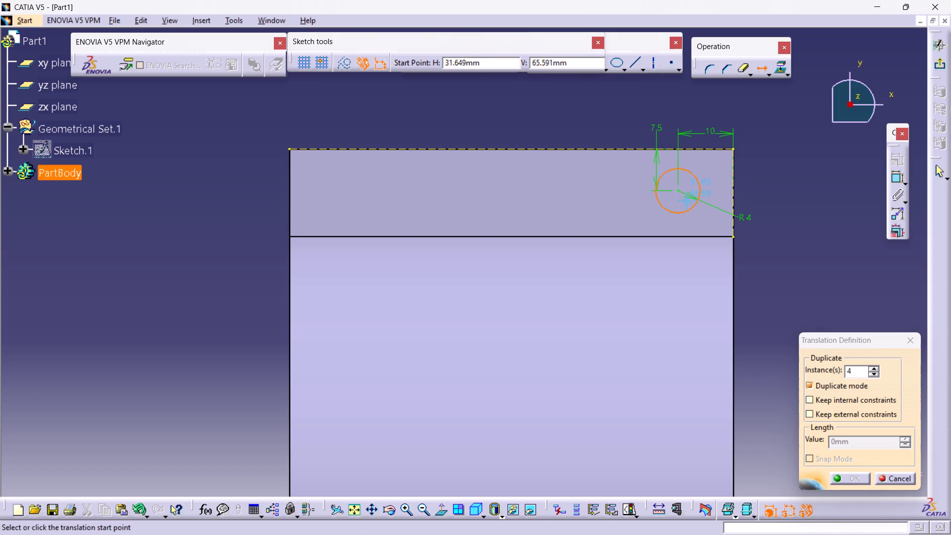
pyautogui.click(678, 190)
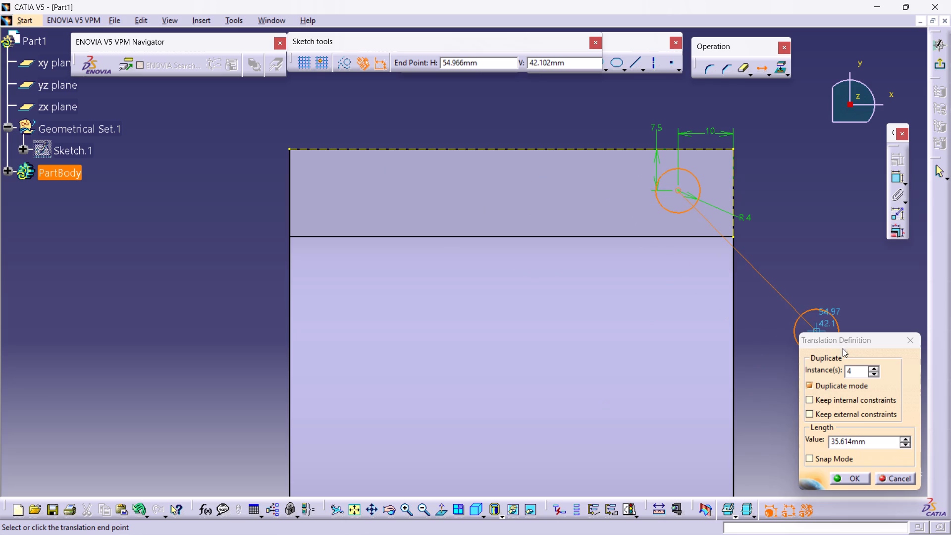
pyautogui.doubleClick(875, 374)
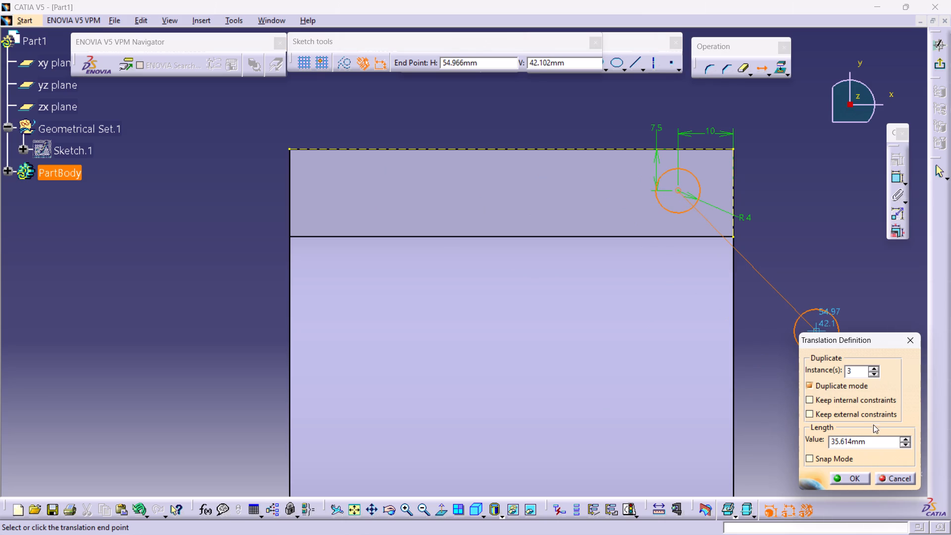
pyautogui.doubleClick(868, 443)
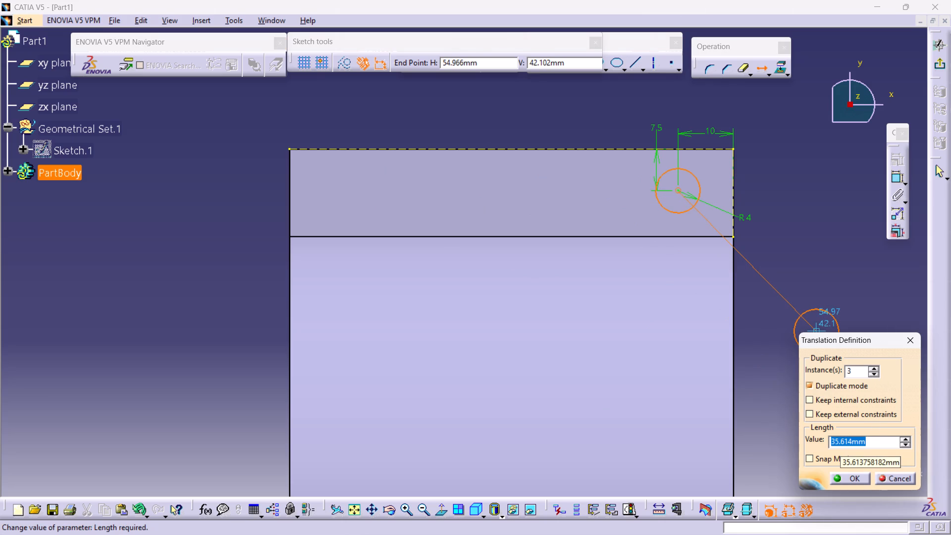
pyautogui.write('20')
pyautogui.press('Return')
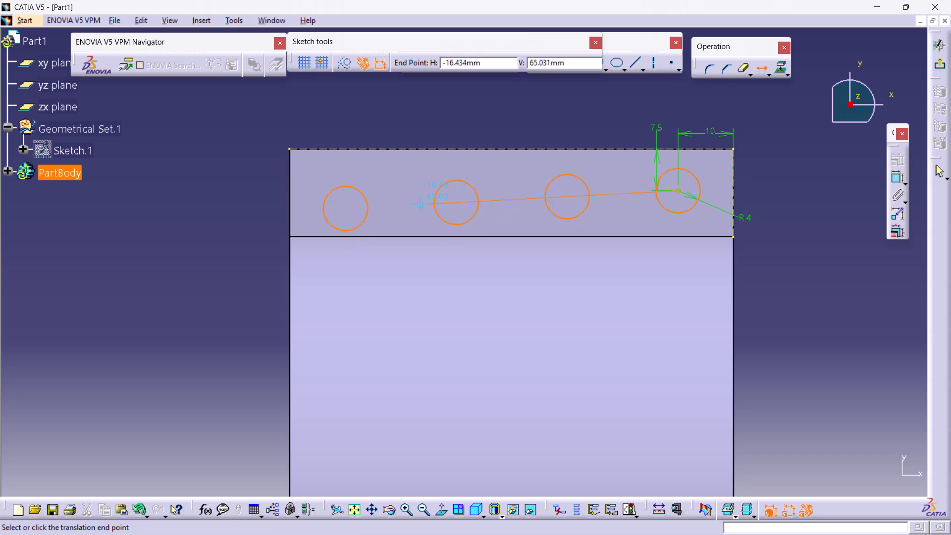
pyautogui.click(418, 191)
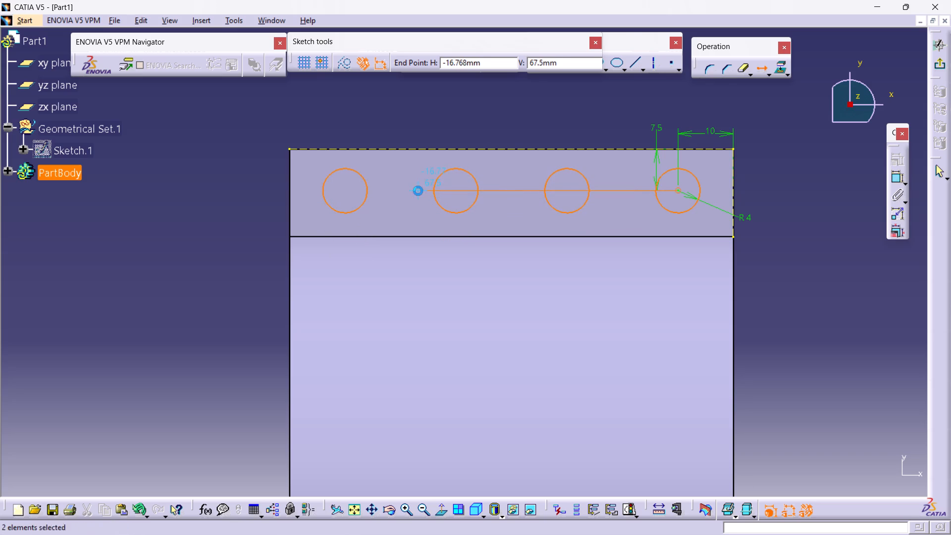
pyautogui.click(809, 258)
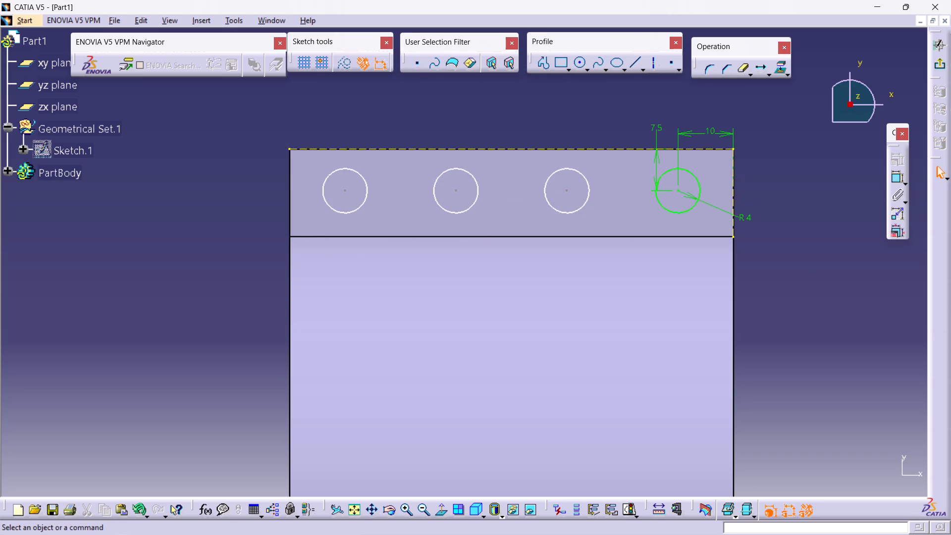
# Exit the sketch and cut the four circles through the flange with a Pocket limited up to next.
pyautogui.click(939, 62)
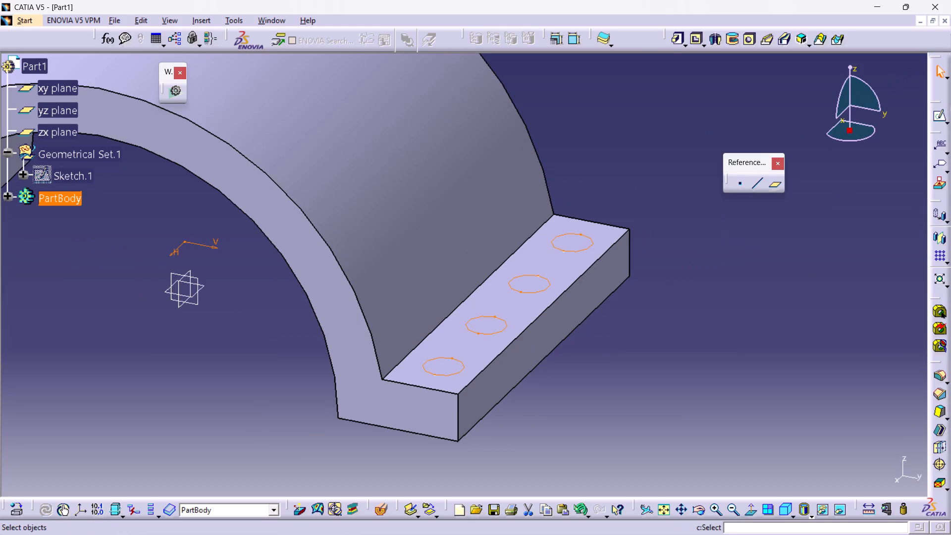
pyautogui.click(696, 42)
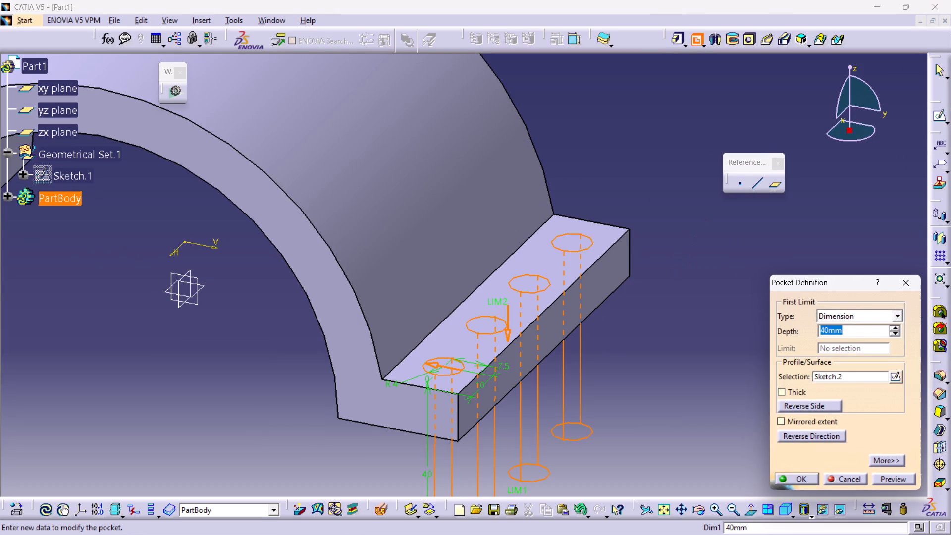
pyautogui.click(902, 315)
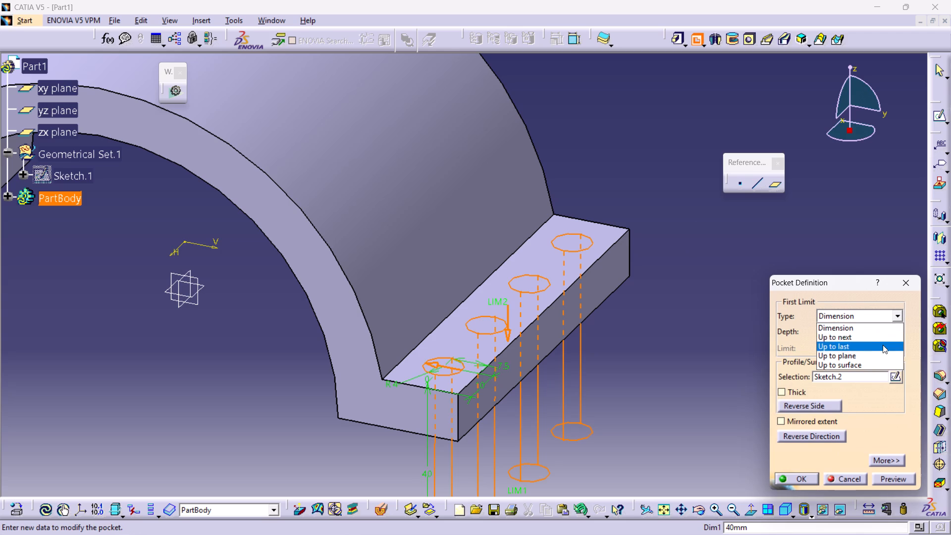
pyautogui.click(872, 337)
pyautogui.click(895, 481)
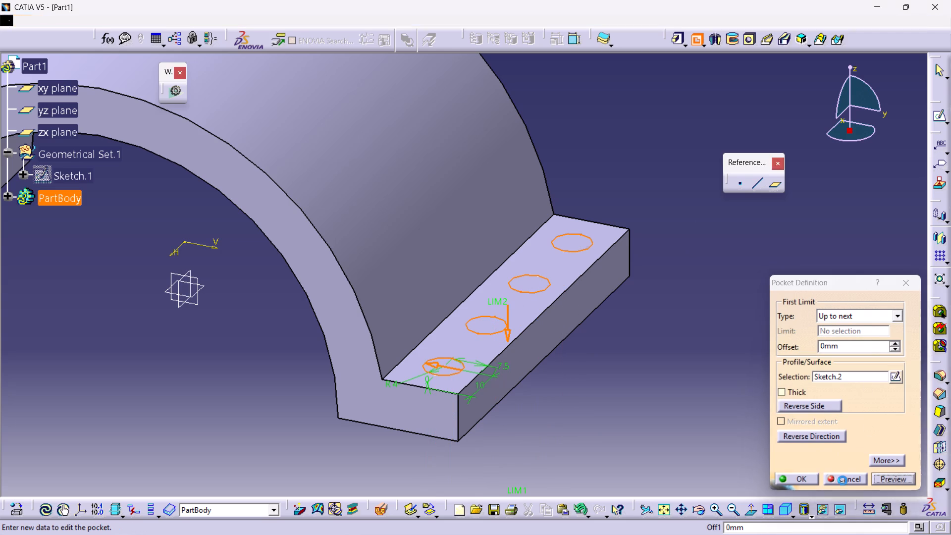
pyautogui.click(806, 481)
pyautogui.click(632, 396)
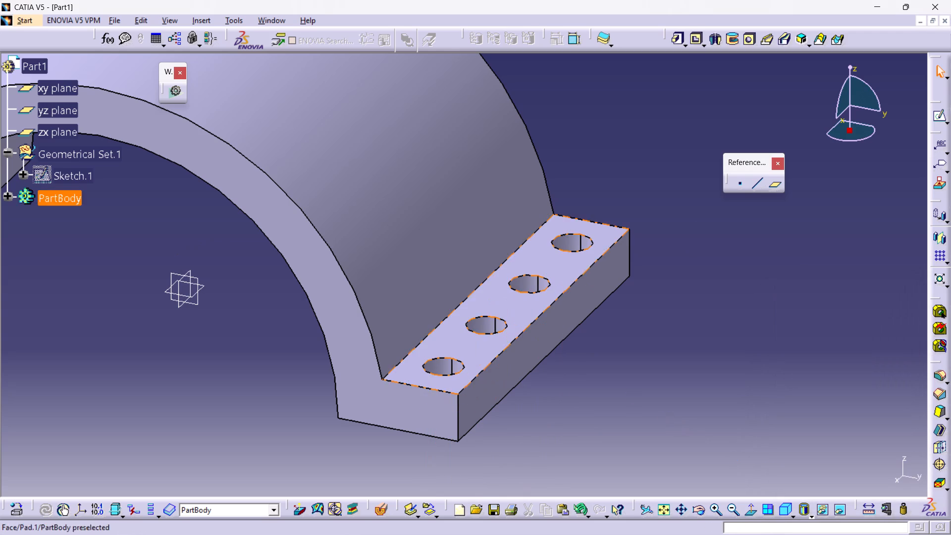
# Mirror the four-hole pocket about the zx plane onto the opposite flange.
pyautogui.hotkey('ctrl', 'z')
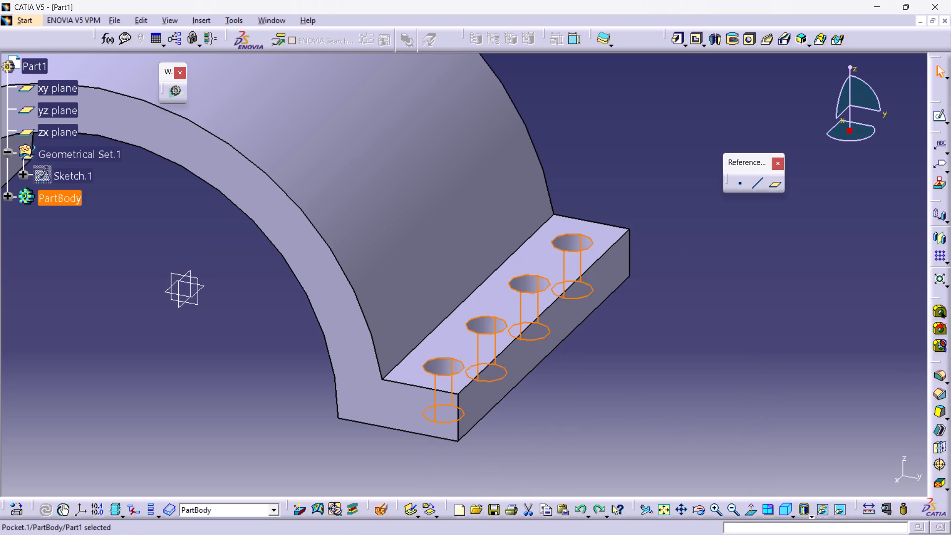
pyautogui.click(171, 21)
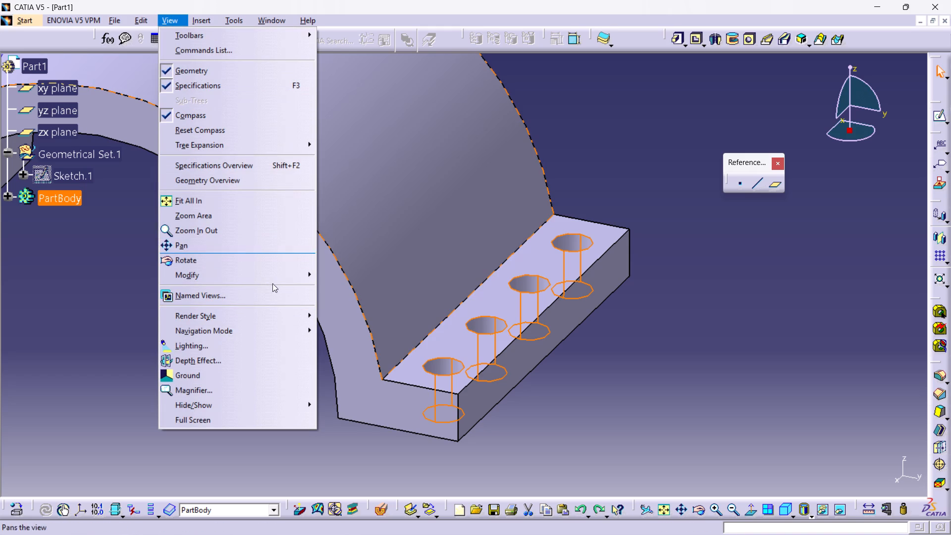
pyautogui.click(37, 280)
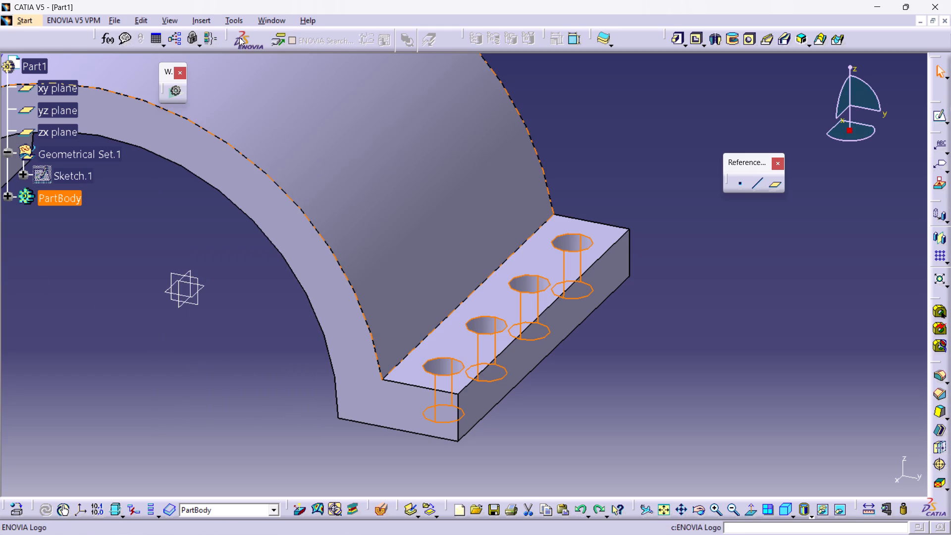
pyautogui.click(203, 20)
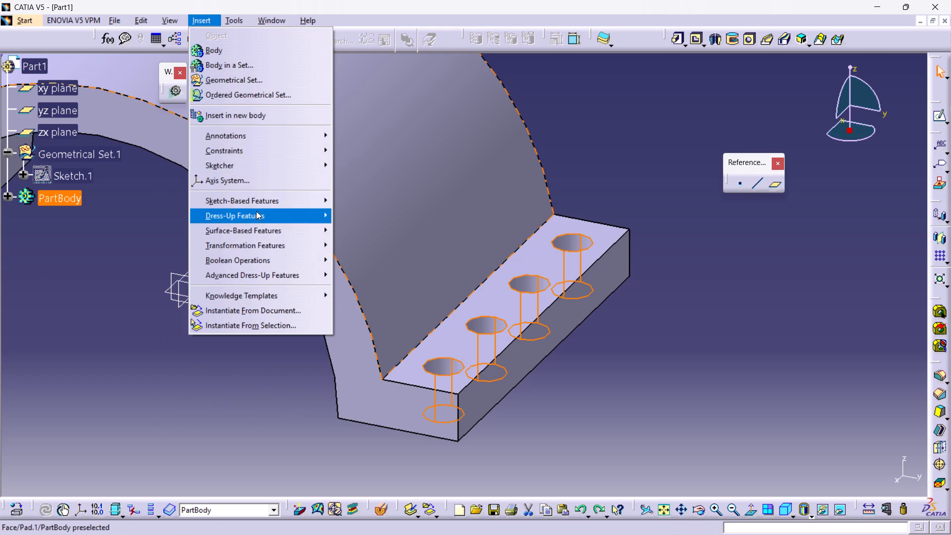
pyautogui.click(258, 245)
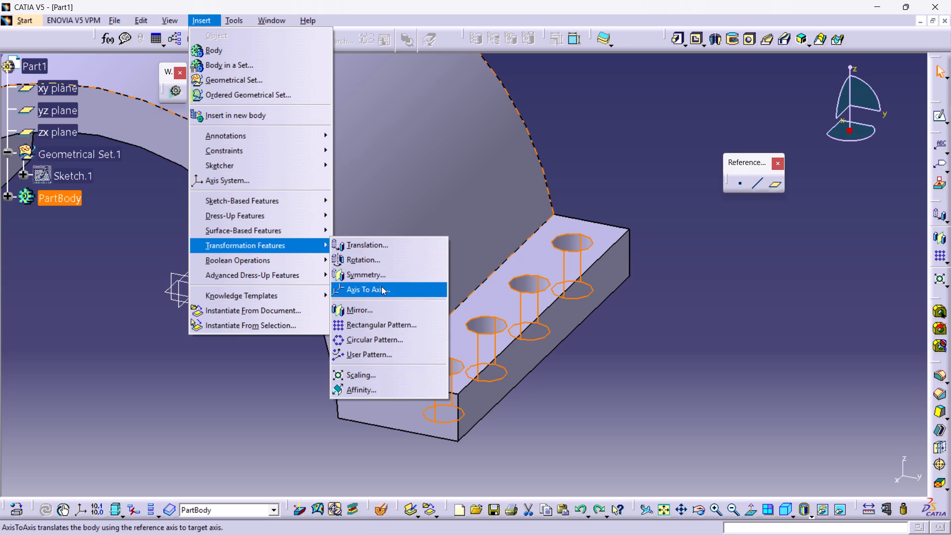
pyautogui.click(385, 309)
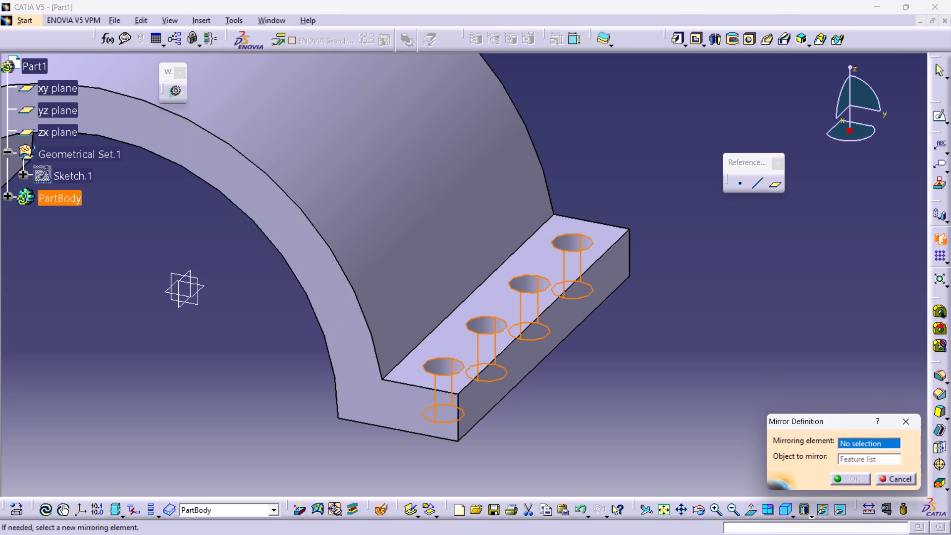
pyautogui.click(178, 286)
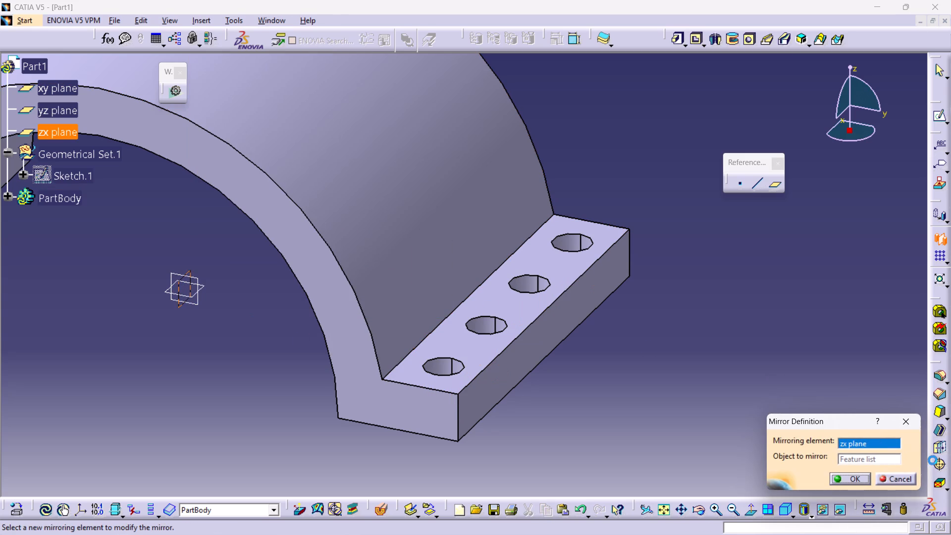
pyautogui.click(844, 481)
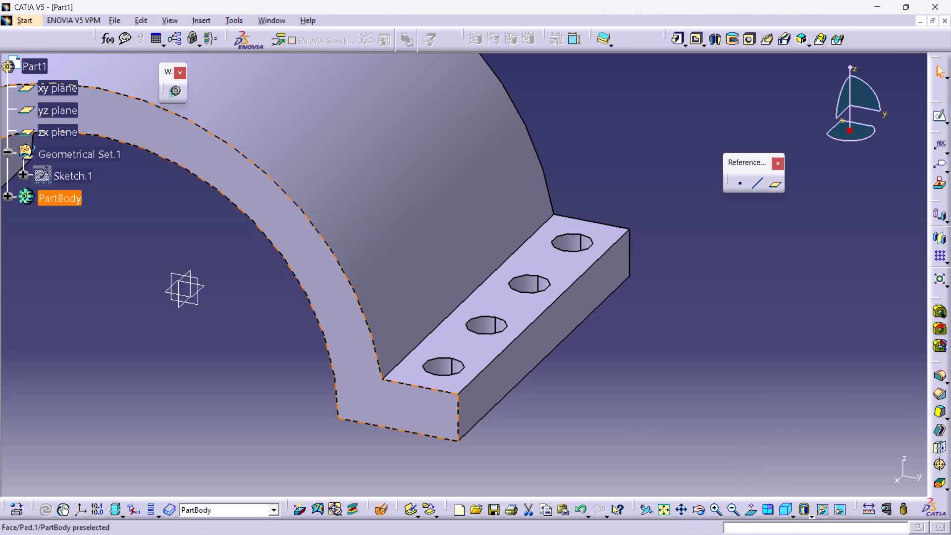
pyautogui.moveTo(316, 341); pyautogui.dragTo(673, 261, button='middle')
pyautogui.keyDown('ctrl'); pyautogui.moveTo(586, 245); pyautogui.dragTo(578, 275, button='middle'); pyautogui.keyUp('ctrl')
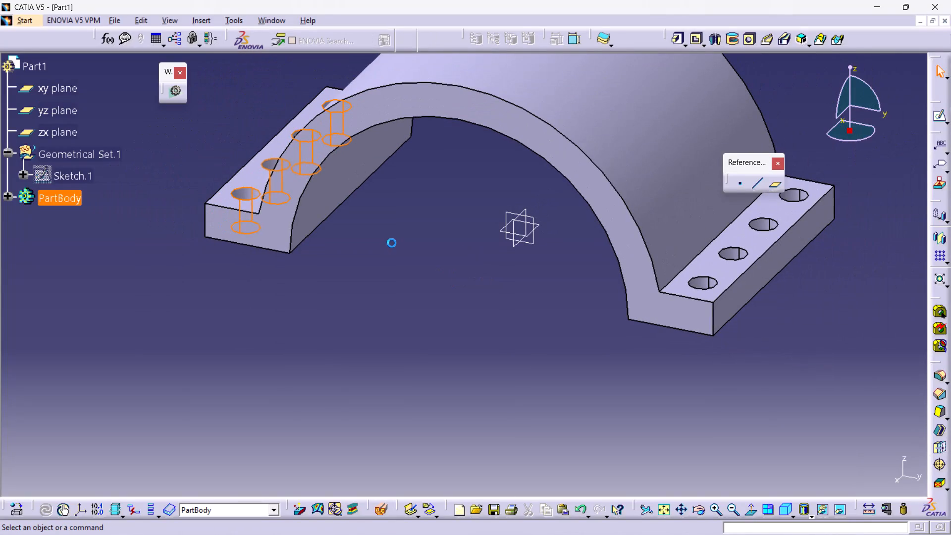
pyautogui.click(392, 243)
# Start a sketch on the half-ring's end face and draw two origin-centred circles with radii of about 42 mm and 25 mm.
pyautogui.click(591, 191)
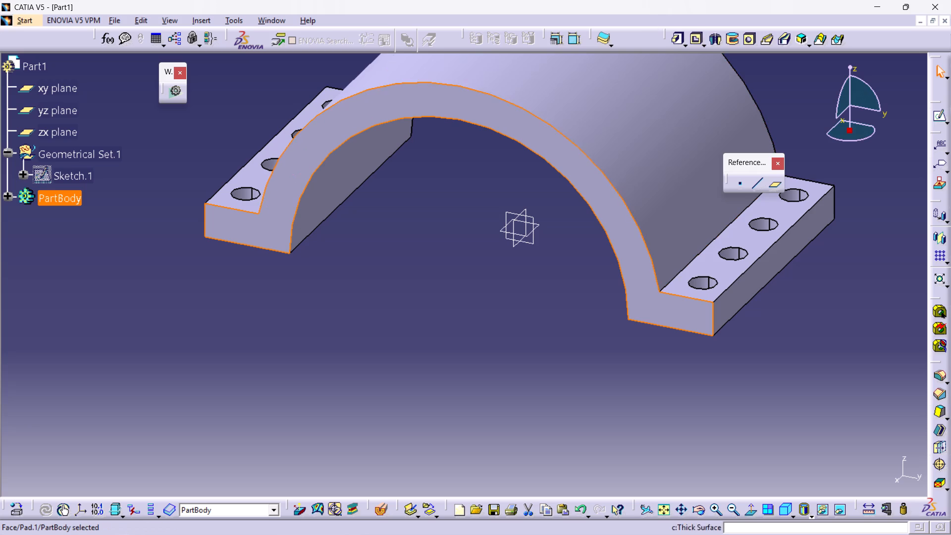
pyautogui.click(938, 118)
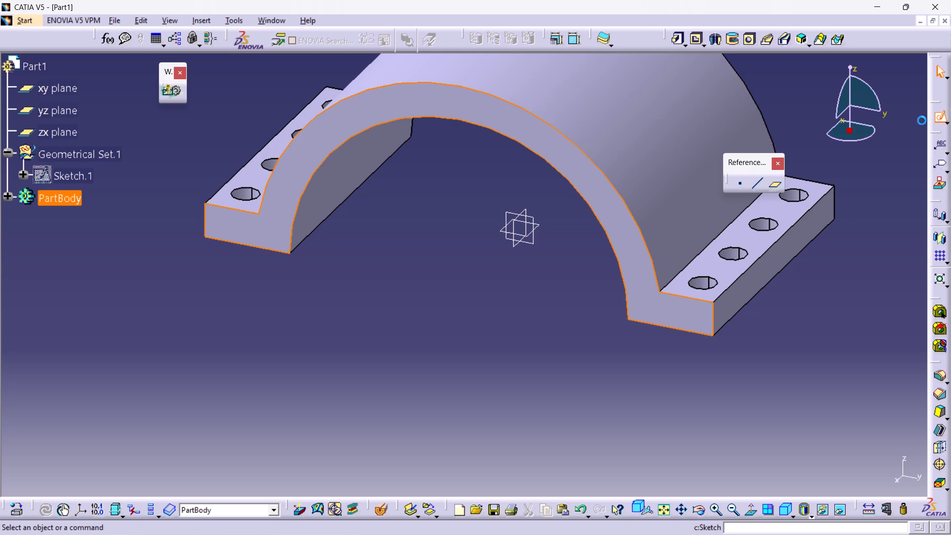
pyautogui.moveTo(565, 146); pyautogui.dragTo(556, 237, button='middle')
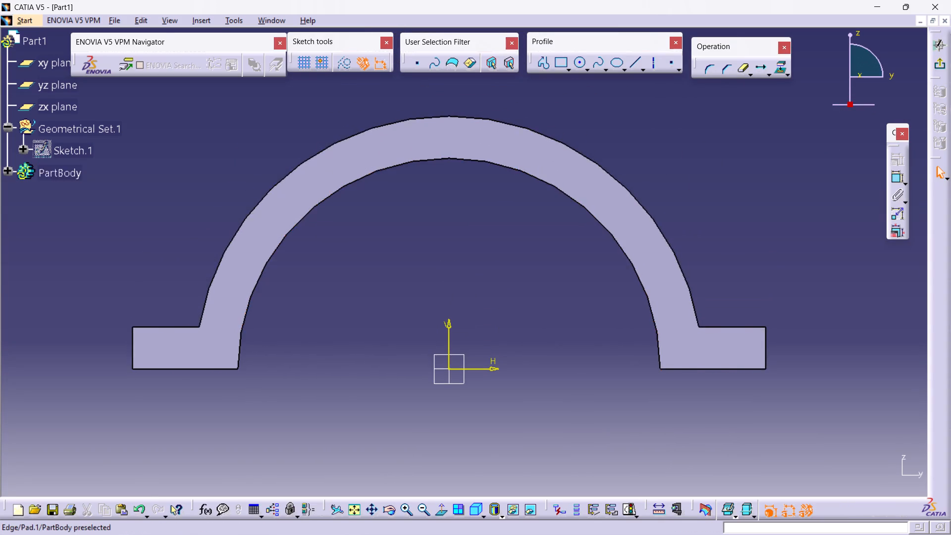
pyautogui.moveTo(720, 211); pyautogui.dragTo(733, 192, button='middle')
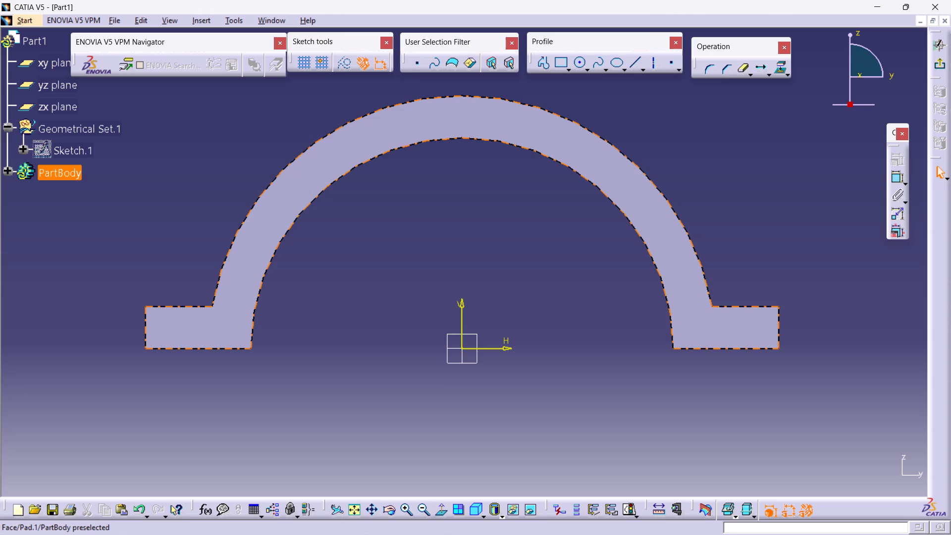
pyautogui.click(480, 139)
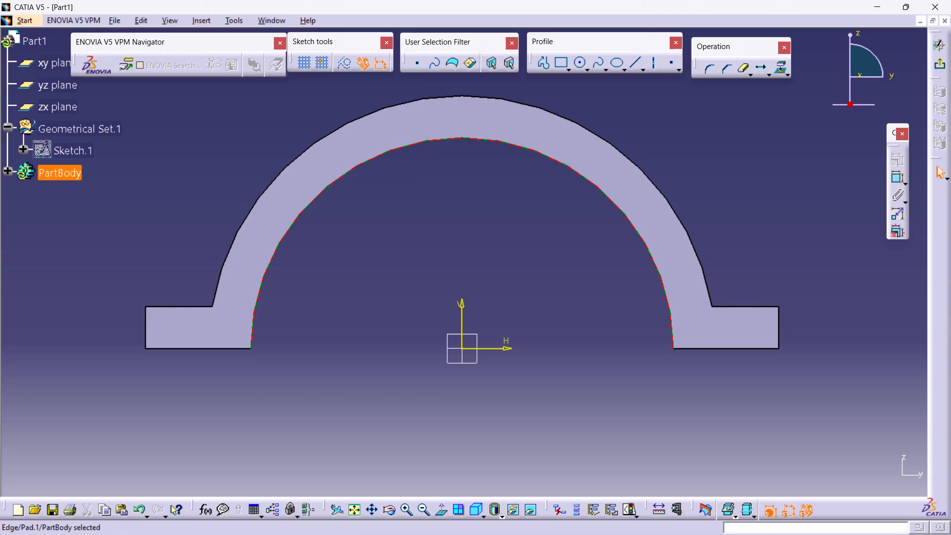
pyautogui.click(745, 215)
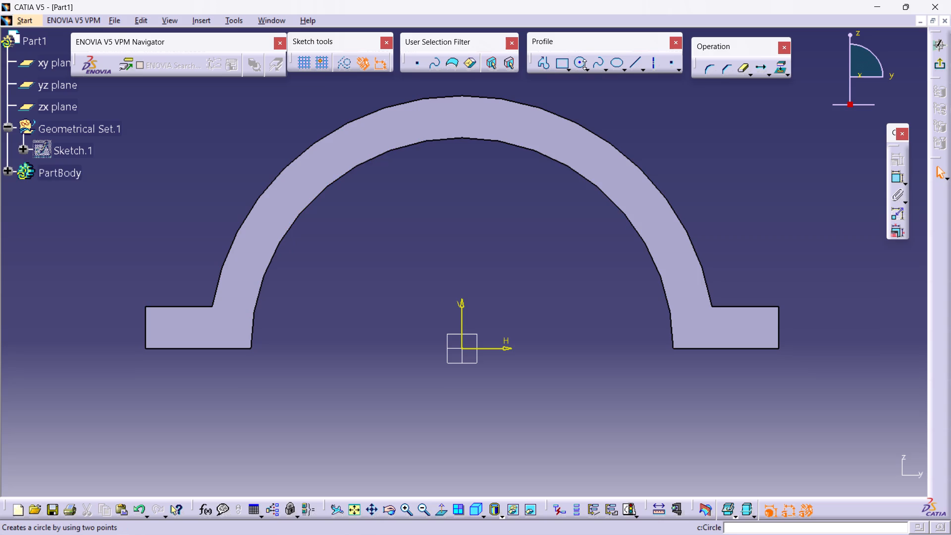
pyautogui.click(579, 65)
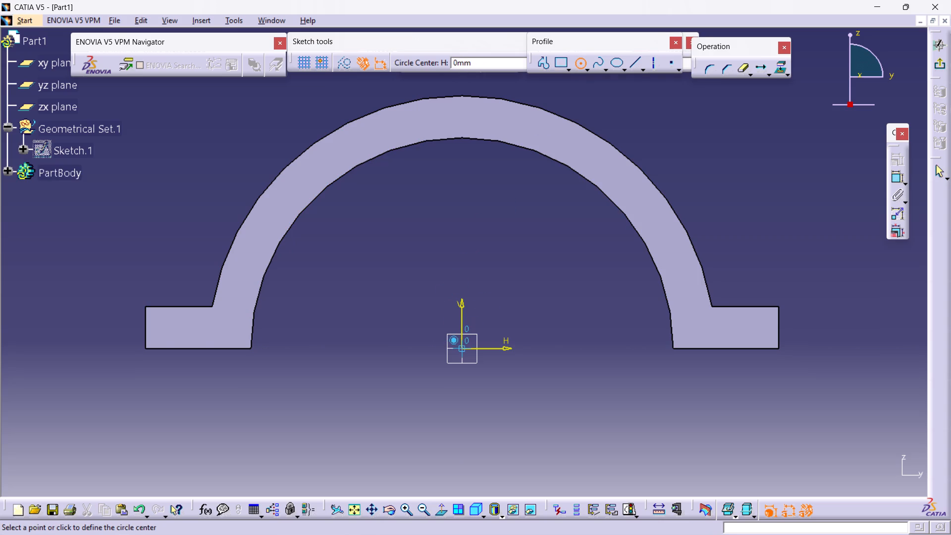
pyautogui.click(461, 349)
pyautogui.click(453, 170)
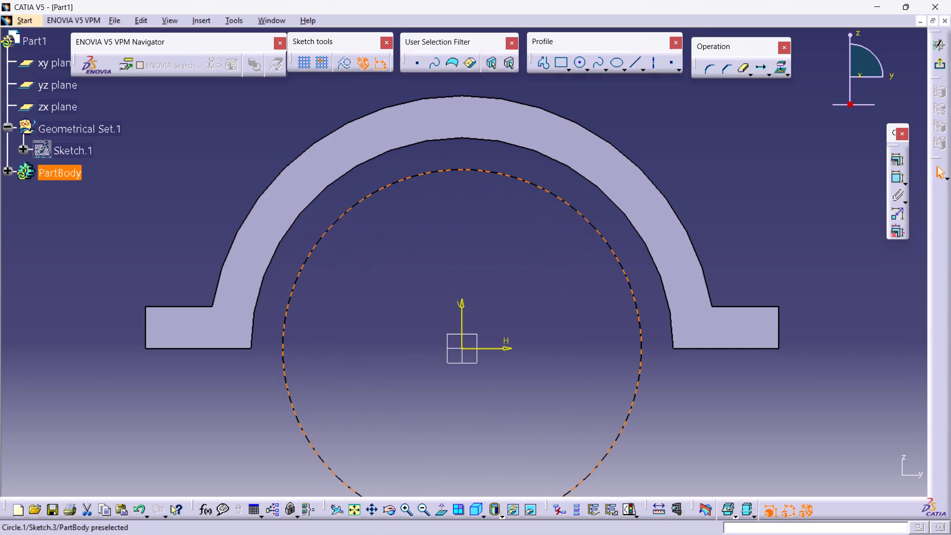
pyautogui.click(581, 60)
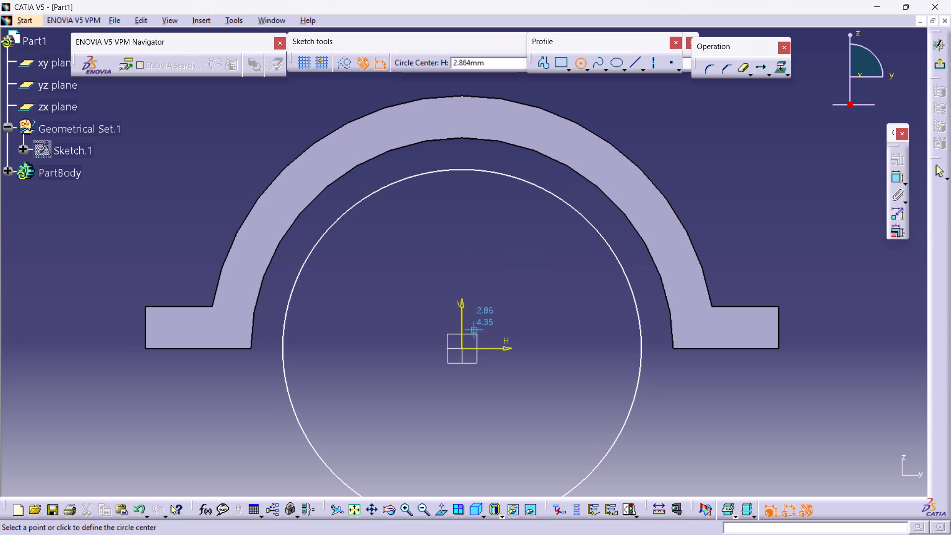
pyautogui.click(460, 349)
pyautogui.click(456, 242)
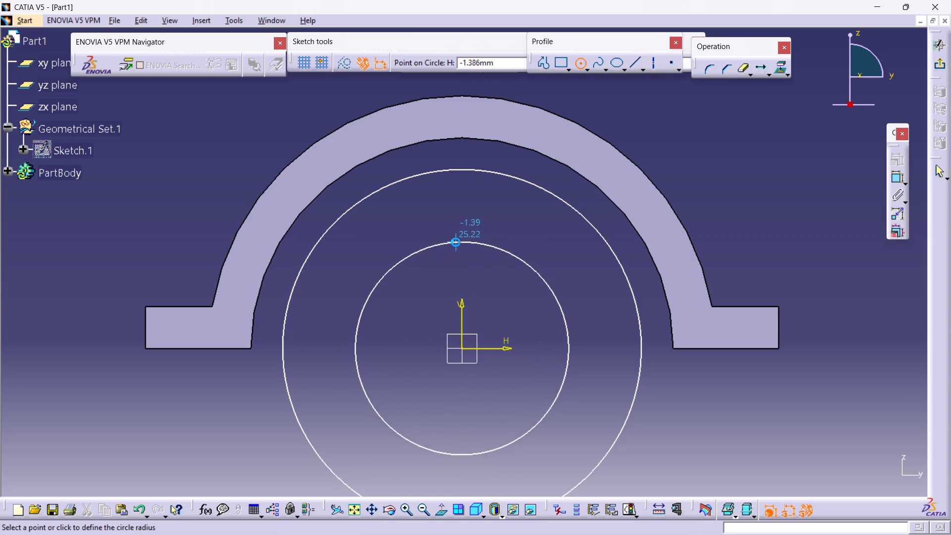
# Dimension the radii of both circles, setting the outer one to 50 mm and the inner one to 15 mm.
pyautogui.doubleClick(893, 175)
pyautogui.click(689, 187)
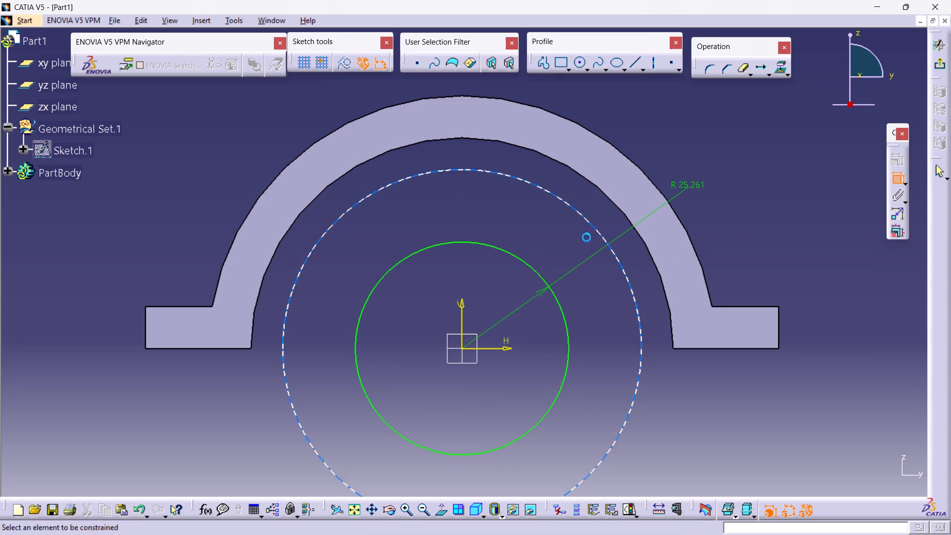
pyautogui.doubleClick(590, 222)
pyautogui.click(665, 133)
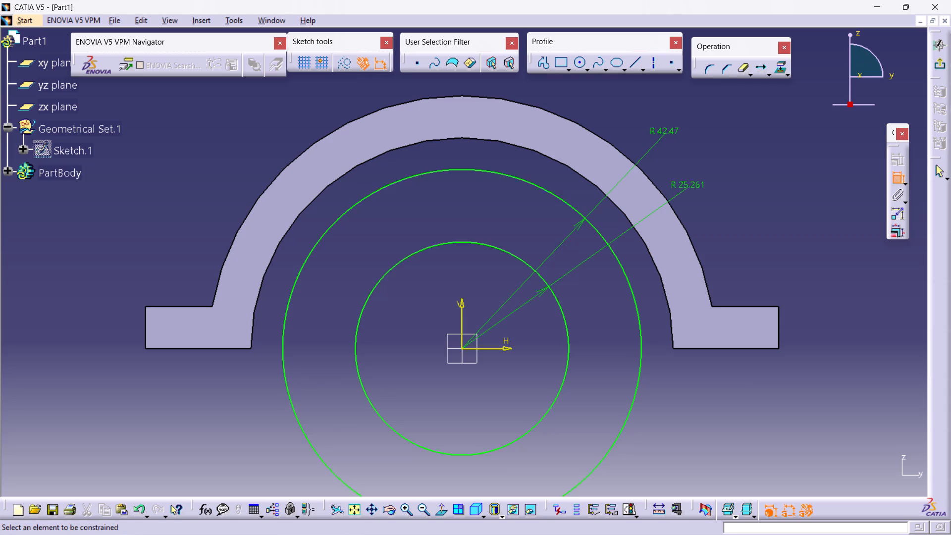
pyautogui.doubleClick(669, 130)
pyautogui.press('5')
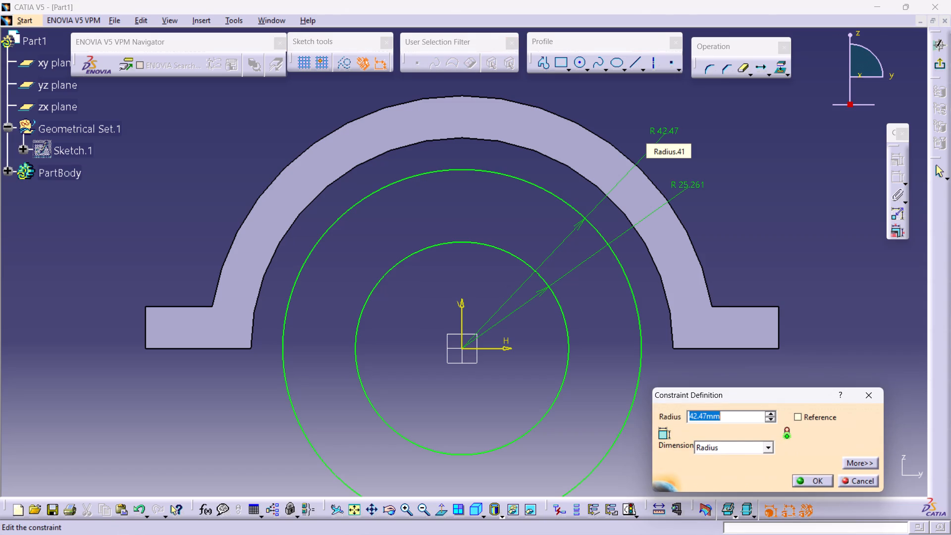
pyautogui.press('0')
pyautogui.press('Return')
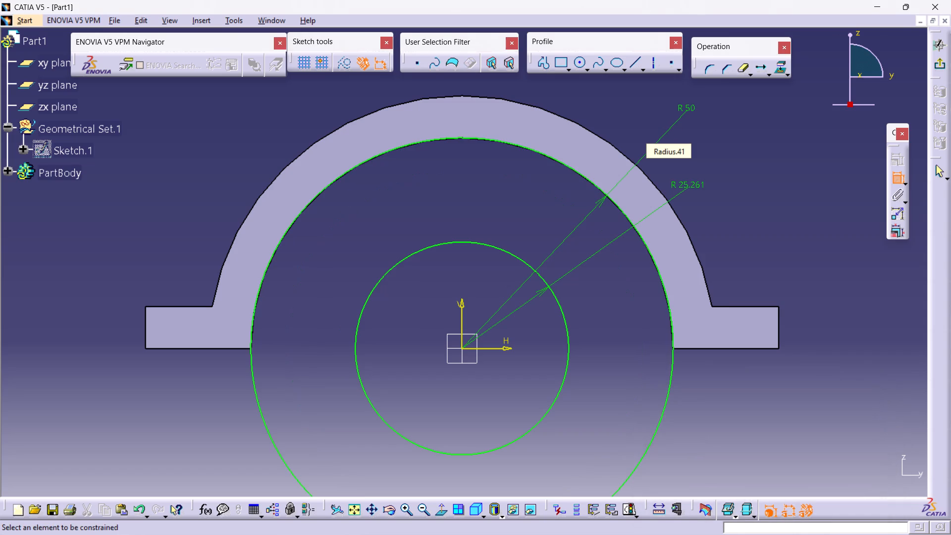
pyautogui.doubleClick(687, 182)
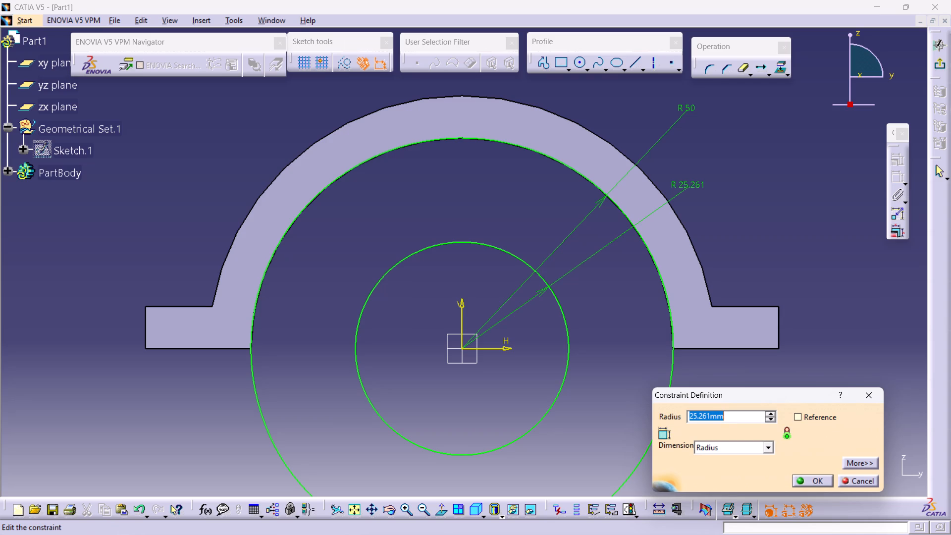
pyautogui.write('15')
pyautogui.press('Return')
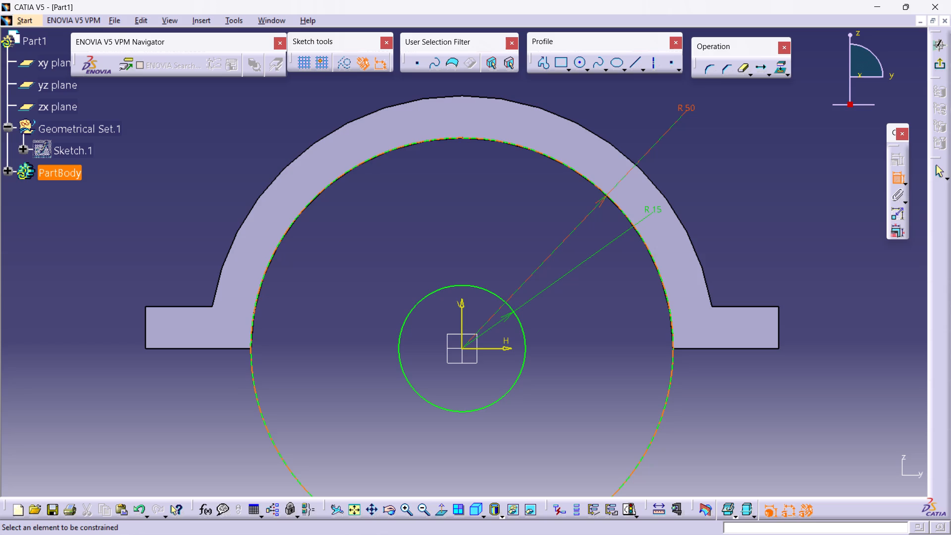
# Draw two horizontal lines along the H axis joining the R 50 and R 15 circles, one on each side of the origin.
pyautogui.doubleClick(637, 57)
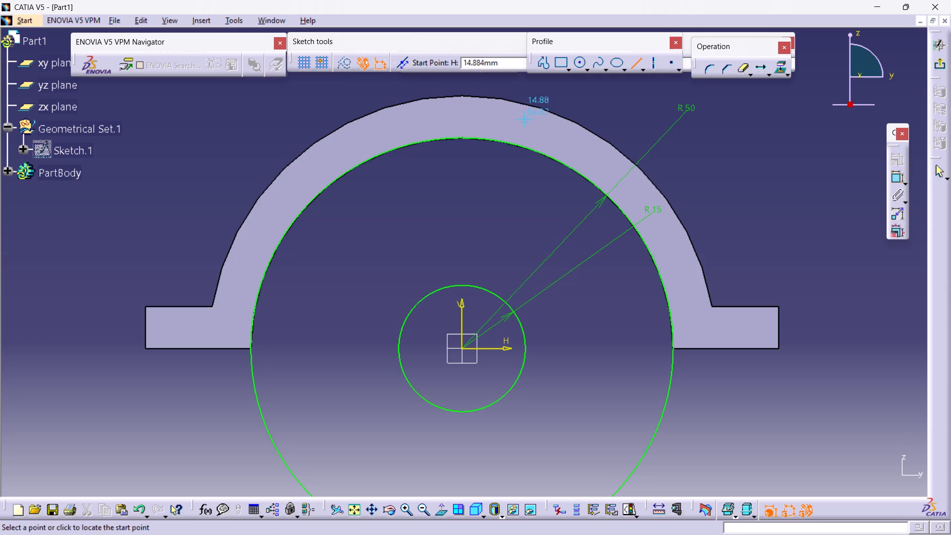
pyautogui.click(252, 347)
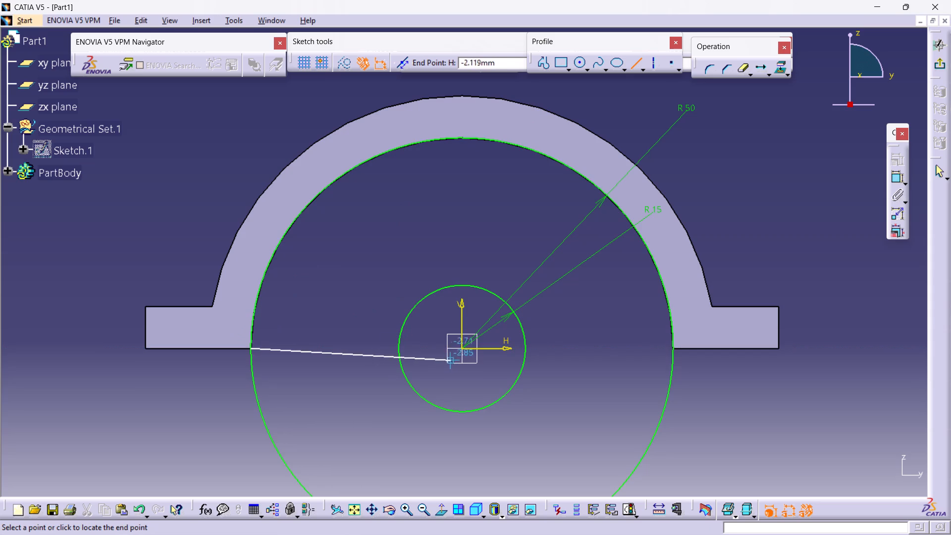
pyautogui.click(397, 351)
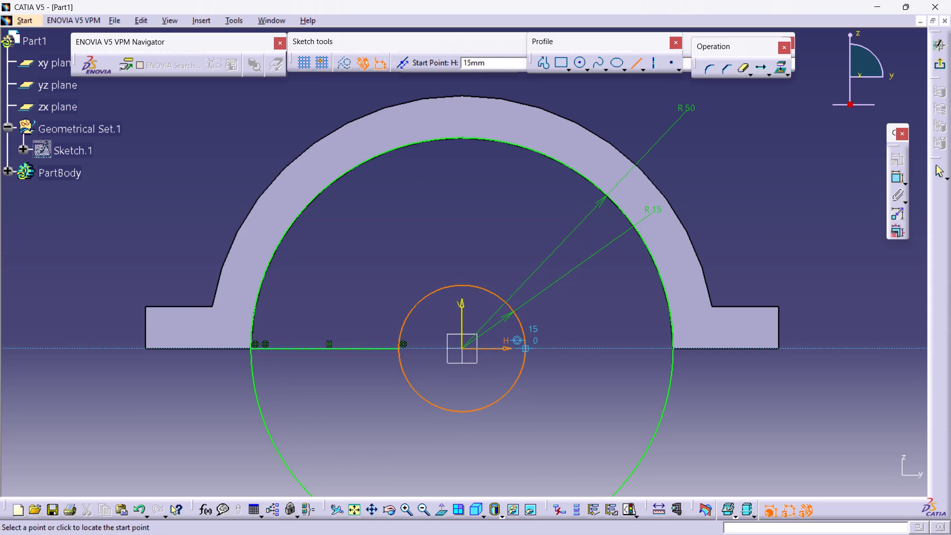
pyautogui.click(523, 347)
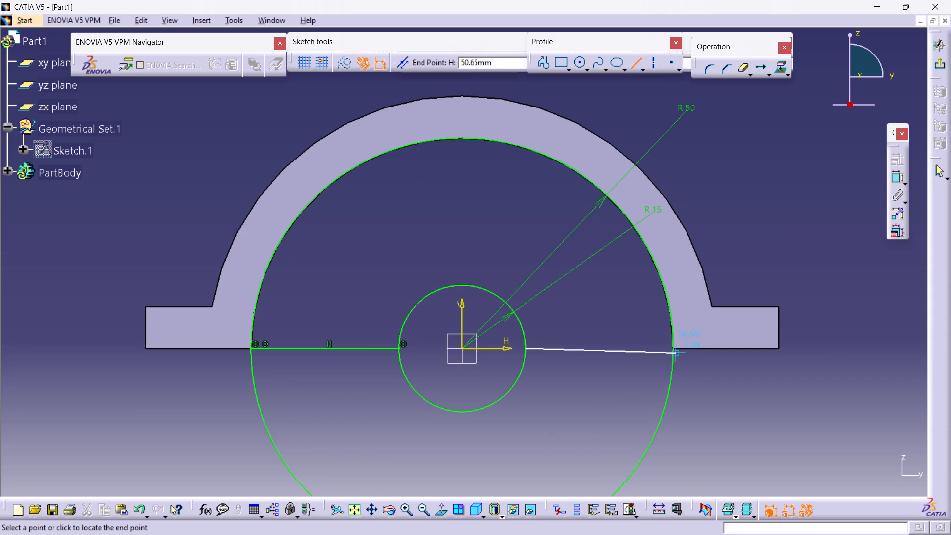
pyautogui.click(674, 347)
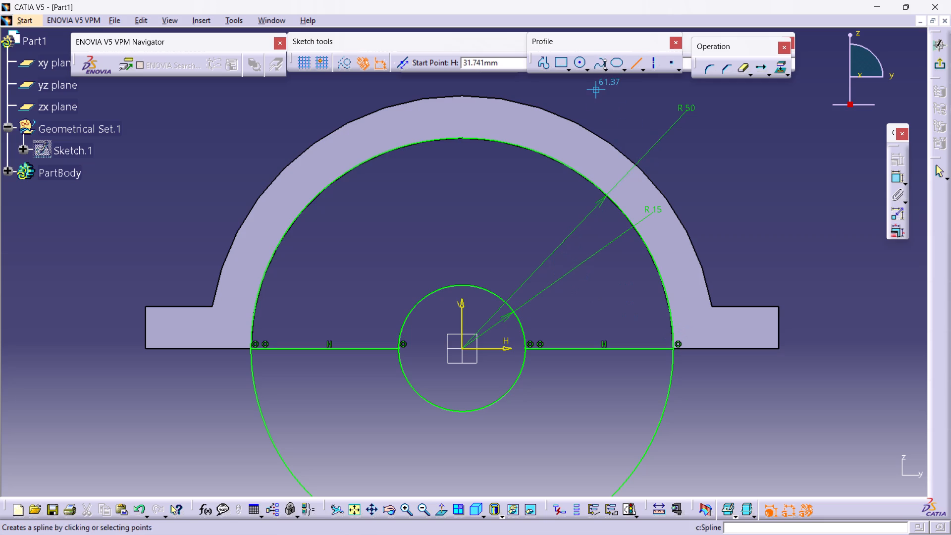
pyautogui.click(632, 63)
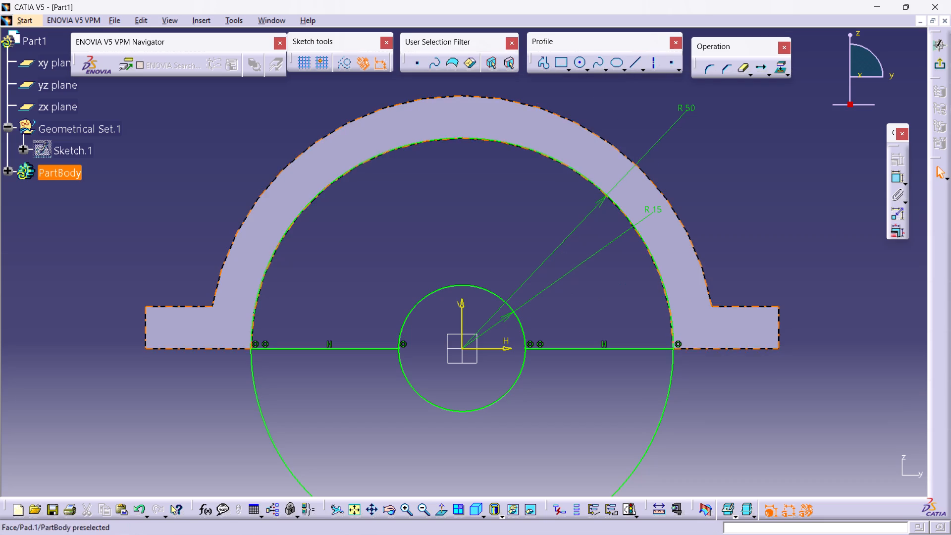
# Quick Trim the lower halves of the R 50 and R 15 circles below the horizontal lines.
pyautogui.moveTo(676, 230); pyautogui.dragTo(678, 192, button='middle')
pyautogui.doubleClick(738, 70)
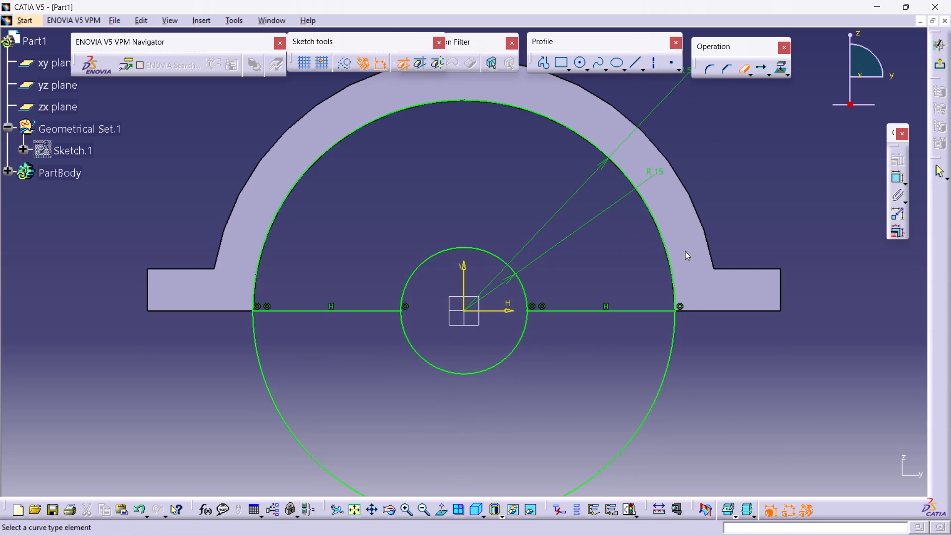
pyautogui.click(677, 341)
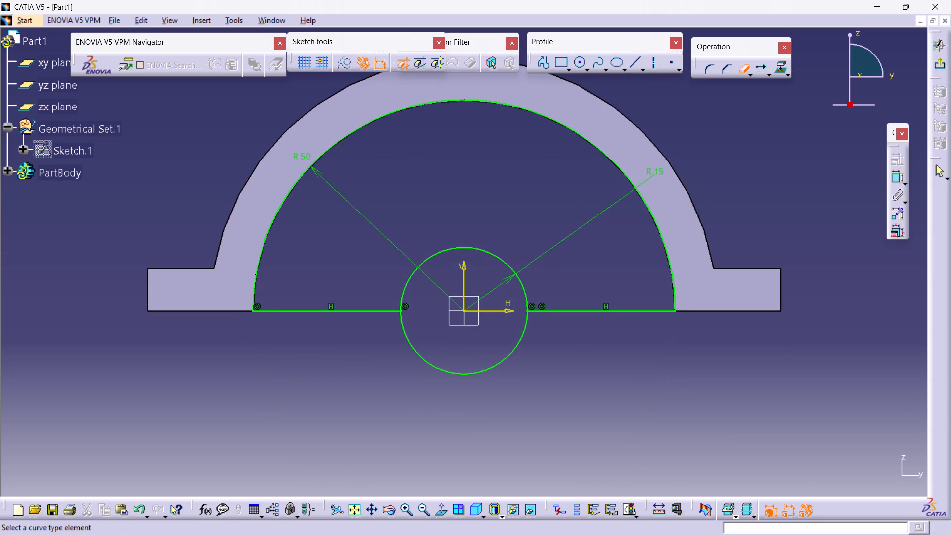
pyautogui.click(523, 336)
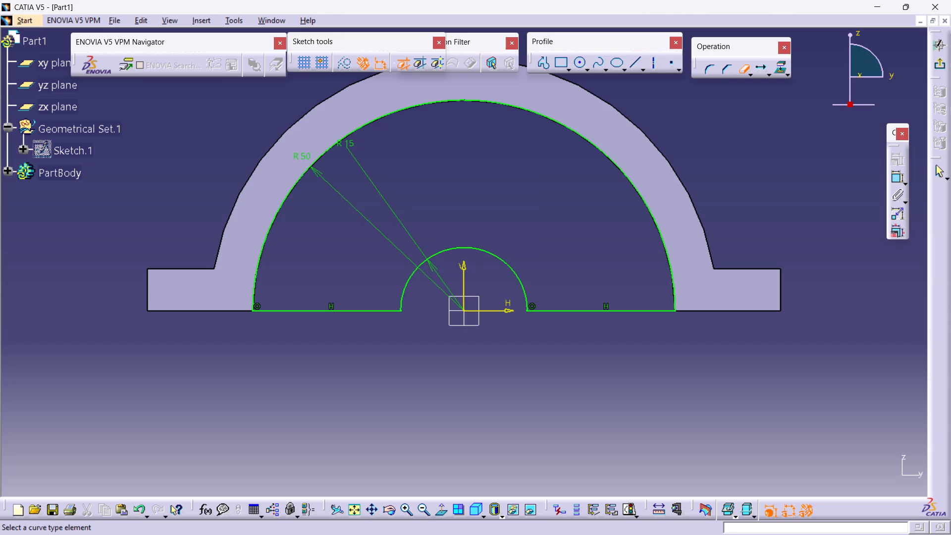
# Exit the sketch and pad the half-disc profile 10 mm into the half-ring to form an end wall.
pyautogui.keyDown('ctrl'); pyautogui.moveTo(735, 186); pyautogui.dragTo(734, 205, button='middle'); pyautogui.keyUp('ctrl')
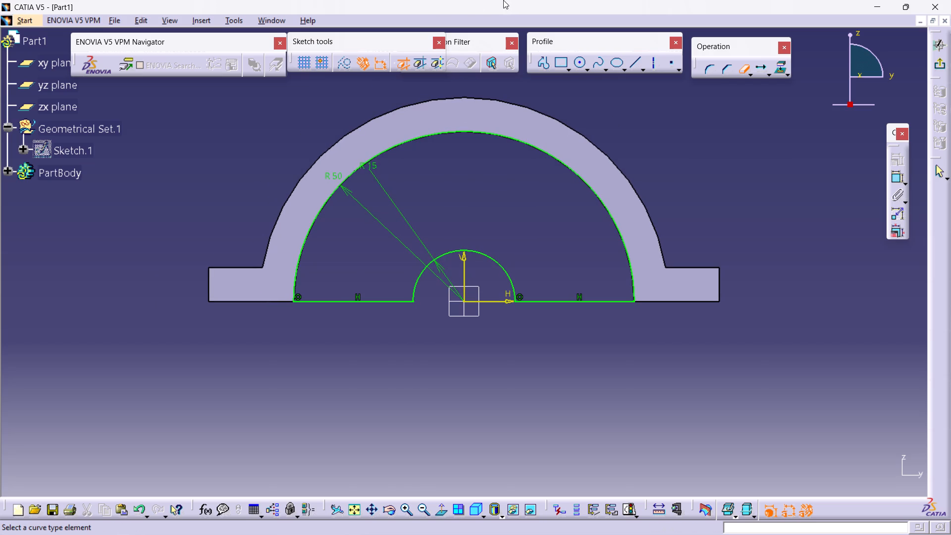
pyautogui.click(940, 67)
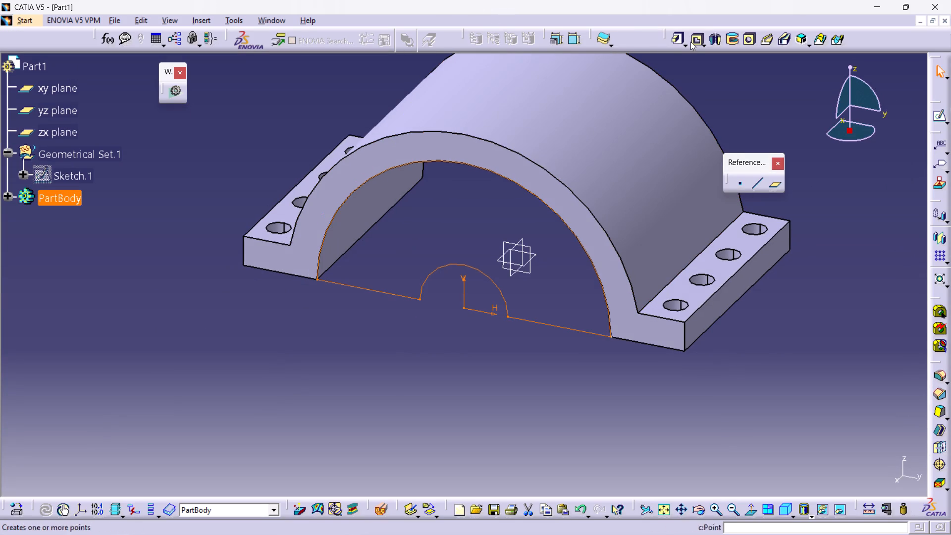
pyautogui.click(681, 38)
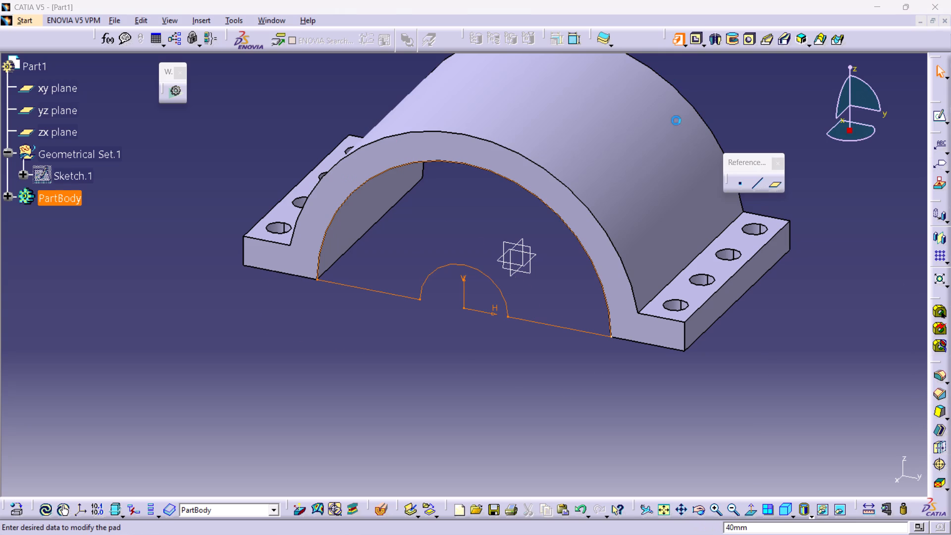
pyautogui.click(451, 249)
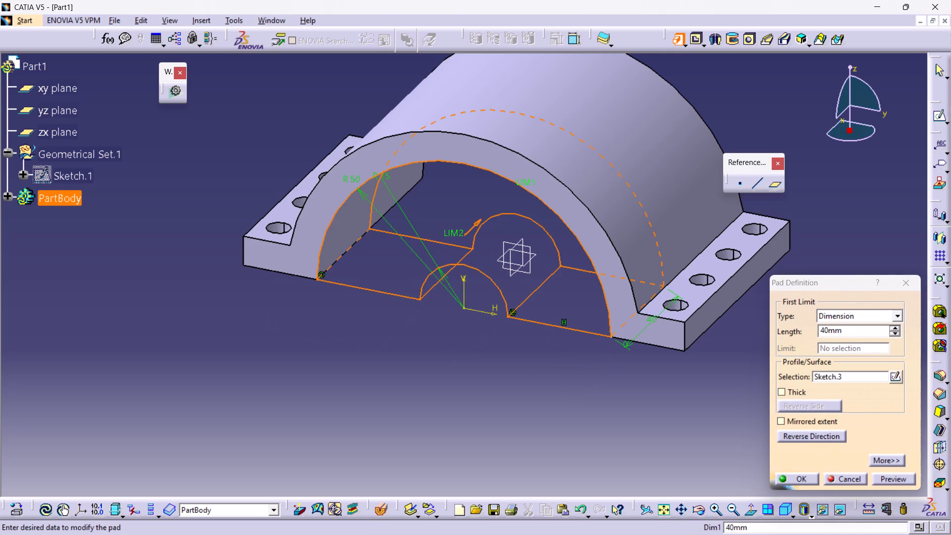
pyautogui.doubleClick(847, 332)
pyautogui.write('10')
pyautogui.press('Return')
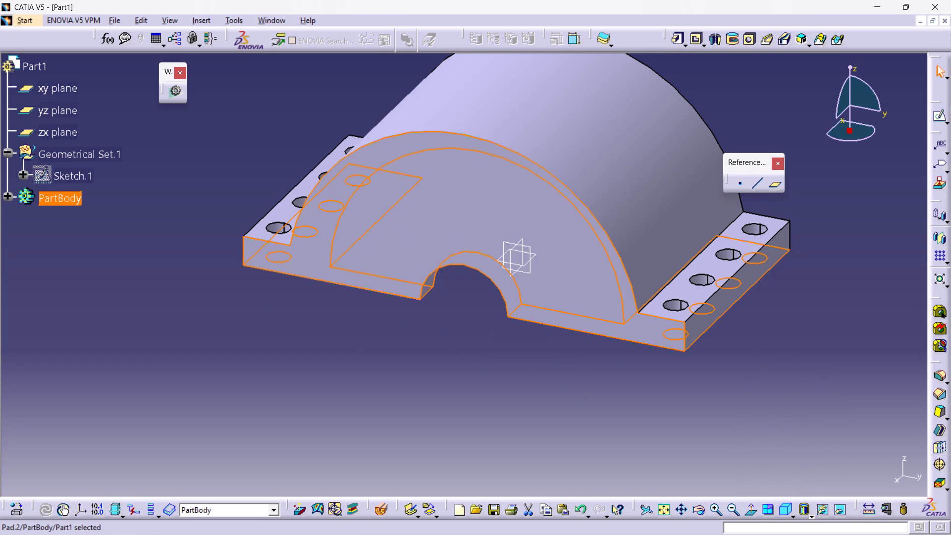
pyautogui.click(569, 390)
# Start a sketch on the yz plane and view it normal to the plane from the half-ring's open end.
pyautogui.moveTo(783, 354); pyautogui.dragTo(545, 326, button='middle')
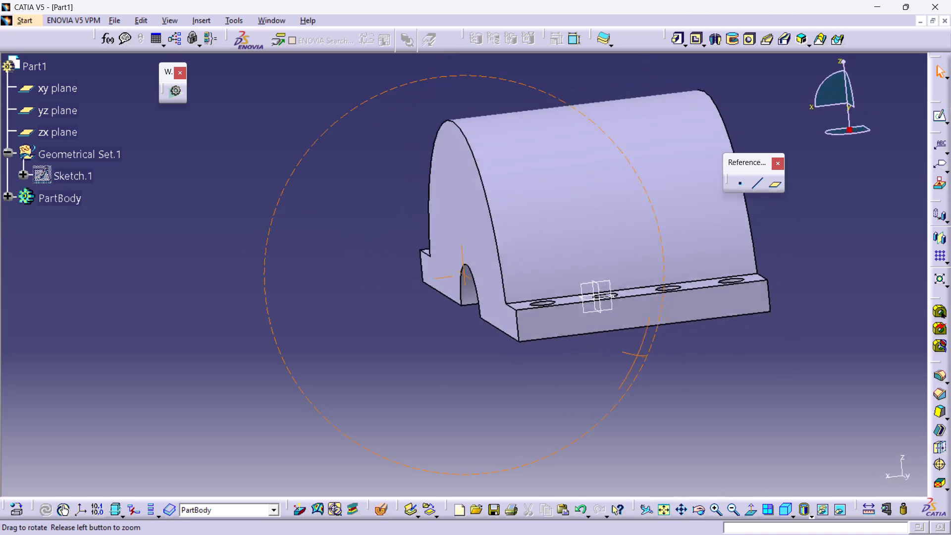
pyautogui.moveTo(545, 326); pyautogui.dragTo(280, 272, button='middle')
pyautogui.moveTo(655, 260); pyautogui.dragTo(762, 288, button='middle')
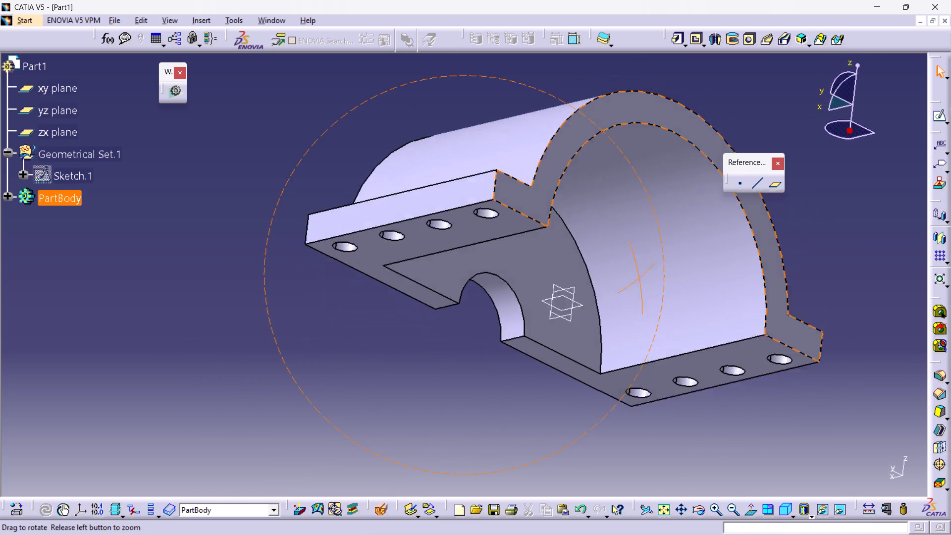
pyautogui.moveTo(762, 288); pyautogui.dragTo(690, 274, button='middle')
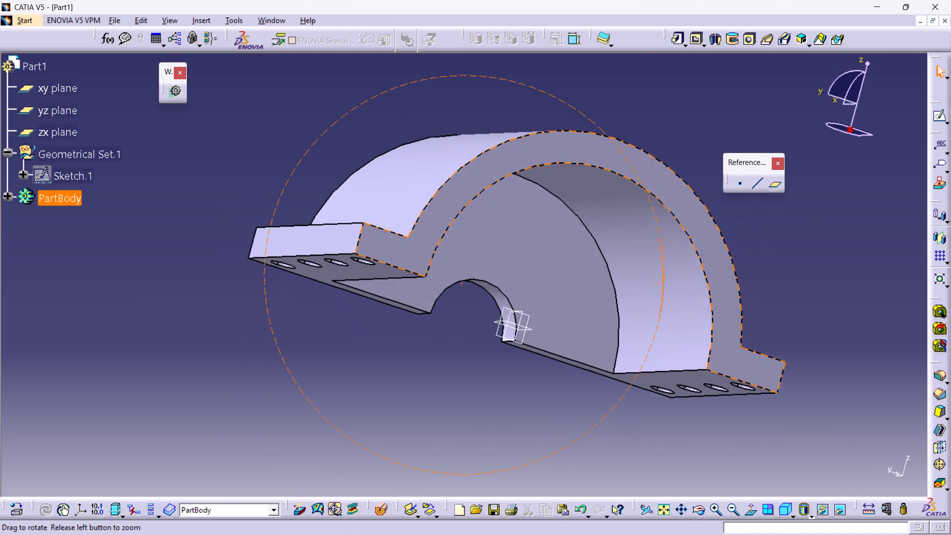
pyautogui.moveTo(690, 274); pyautogui.dragTo(645, 251, button='middle')
pyautogui.moveTo(725, 261); pyautogui.dragTo(723, 241, button='middle')
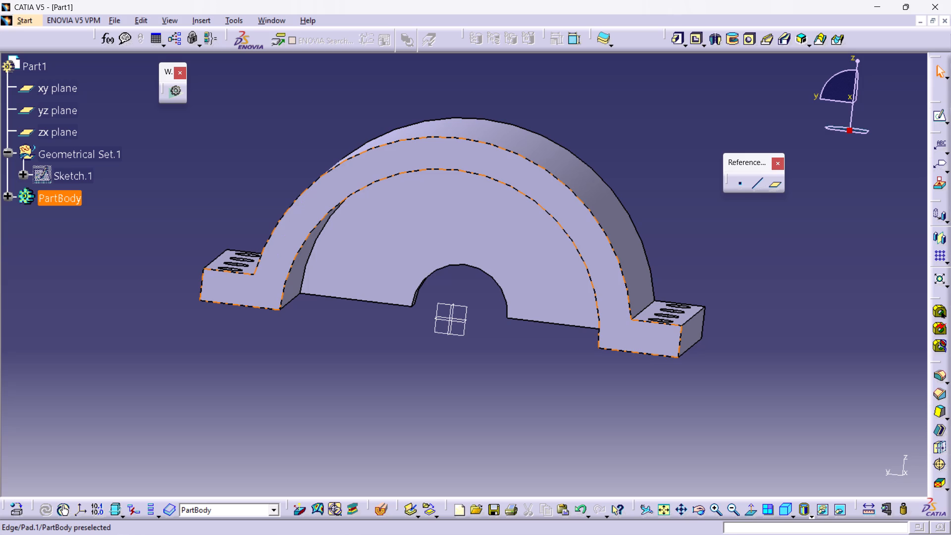
pyautogui.click(467, 310)
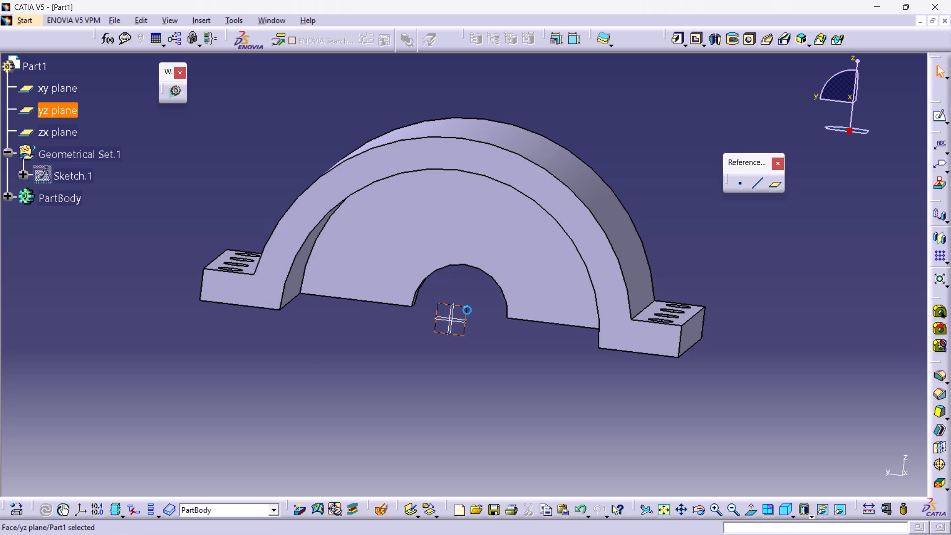
pyautogui.click(938, 116)
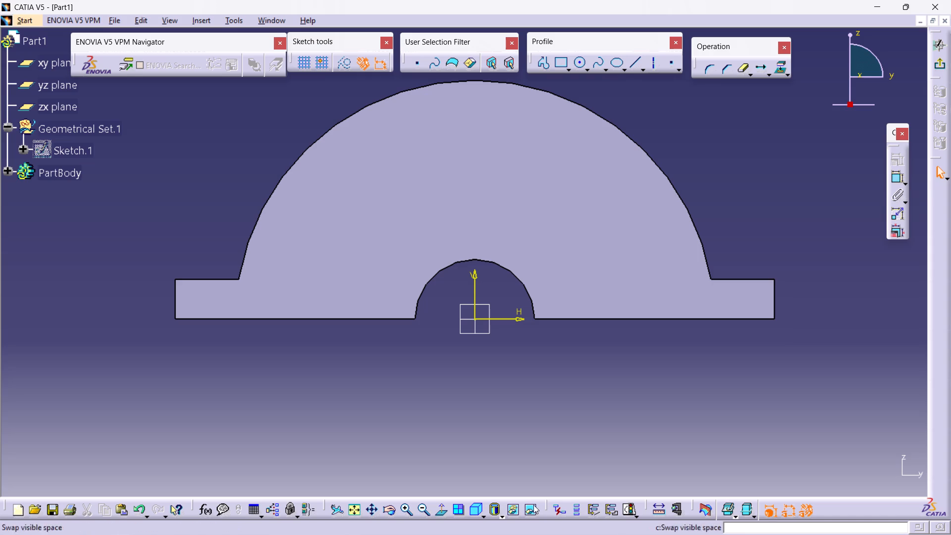
pyautogui.doubleClick(446, 509)
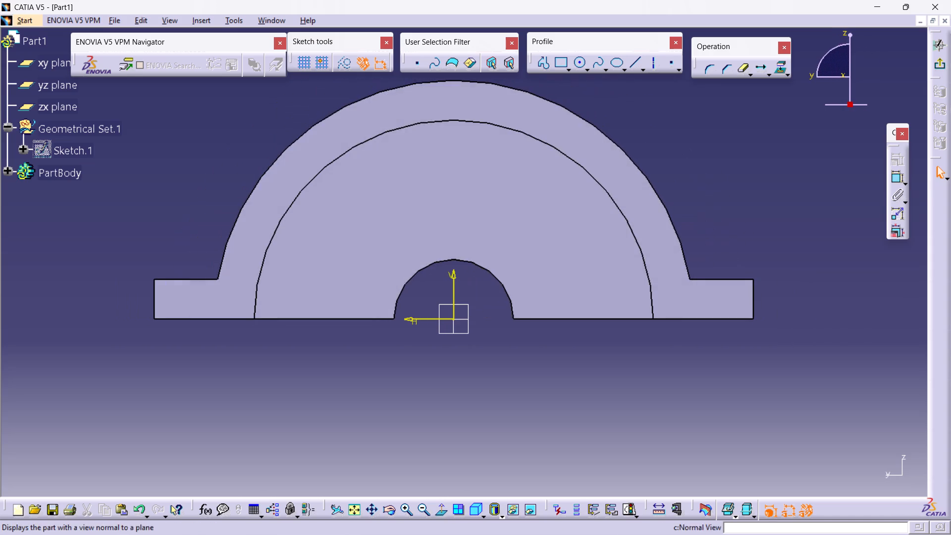
pyautogui.moveTo(532, 320); pyautogui.dragTo(514, 415, button='middle')
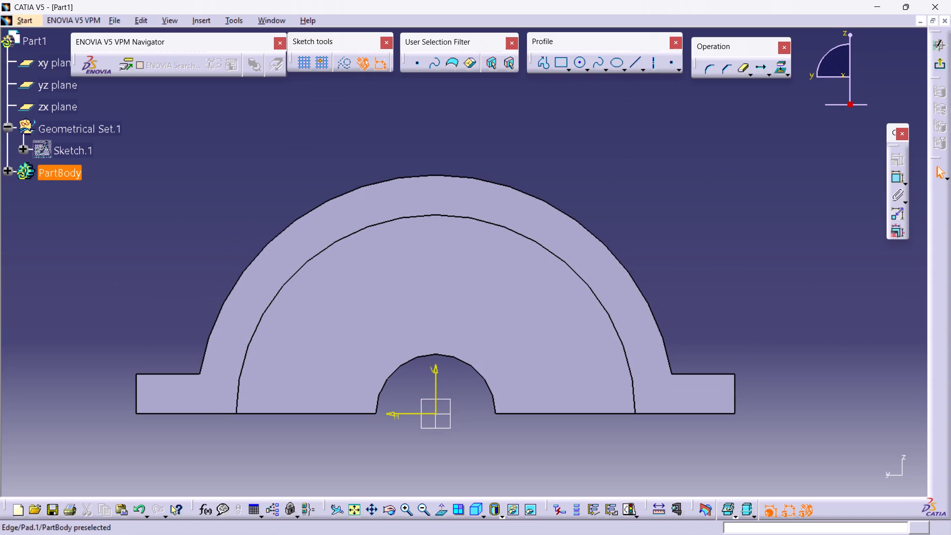
# Draw a circle of about 40 mm radius beside the half-ring, above the negative-H flange, centred at about H -87, V 64.
pyautogui.click(581, 62)
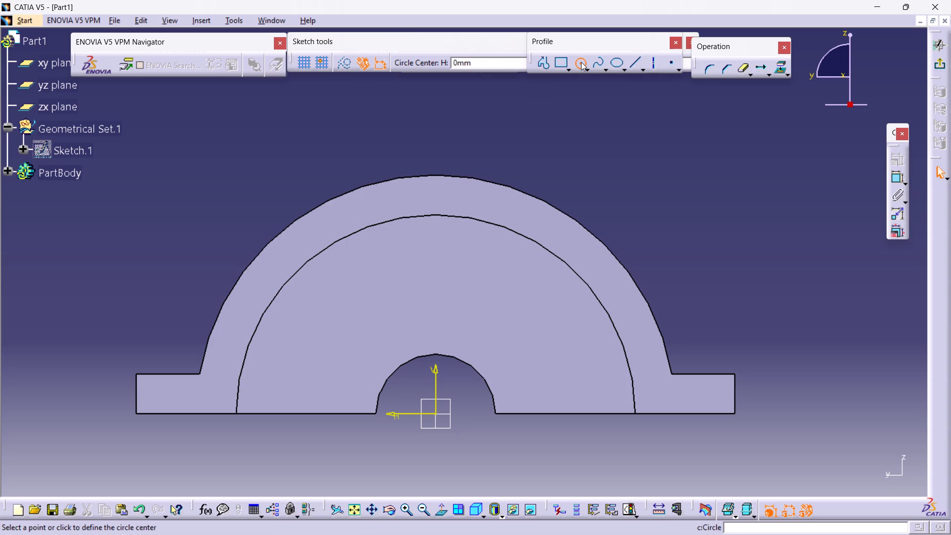
pyautogui.moveTo(752, 205); pyautogui.dragTo(549, 259, button='middle')
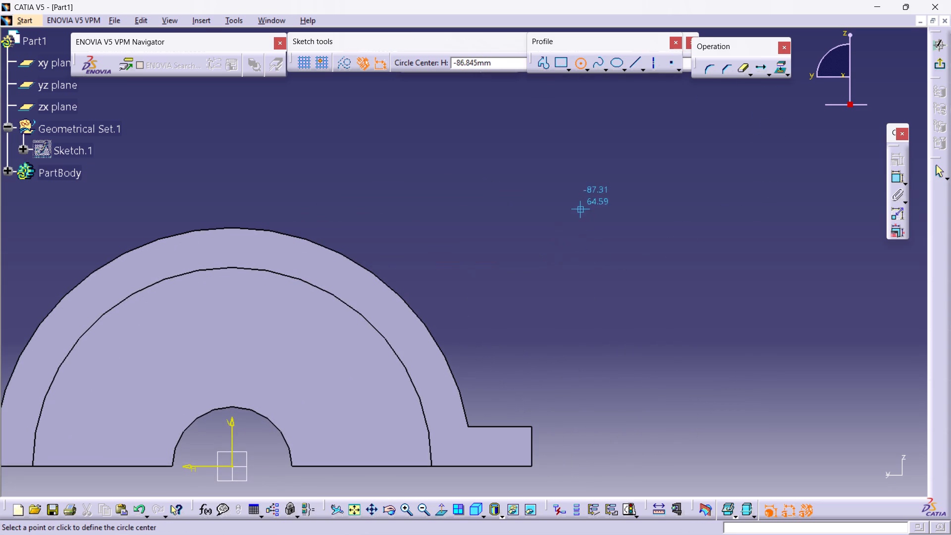
pyautogui.click(579, 213)
pyautogui.click(736, 245)
pyautogui.moveTo(582, 288); pyautogui.dragTo(653, 200, button='middle')
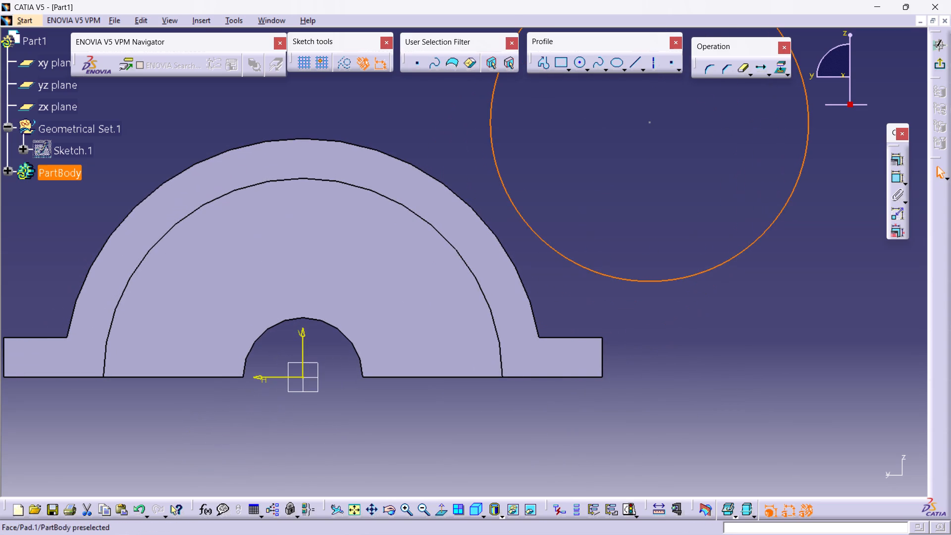
# Project the bottom edge of the negative-H flange into the sketch and convert it to a construction element.
pyautogui.click(549, 378)
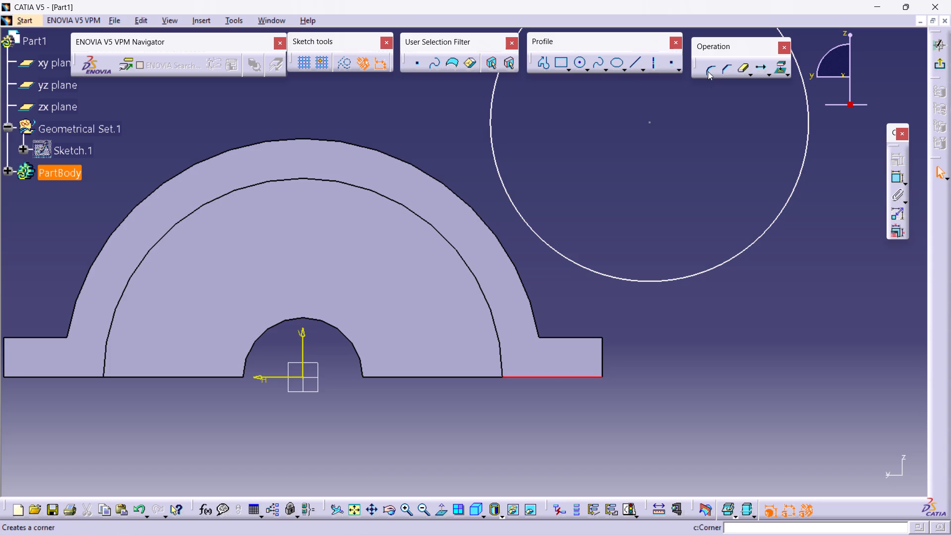
pyautogui.click(777, 65)
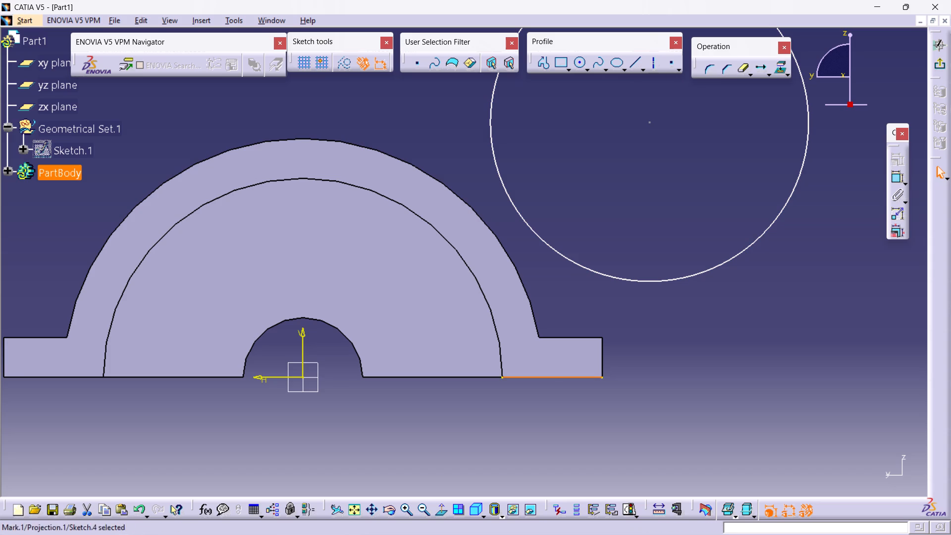
pyautogui.click(348, 62)
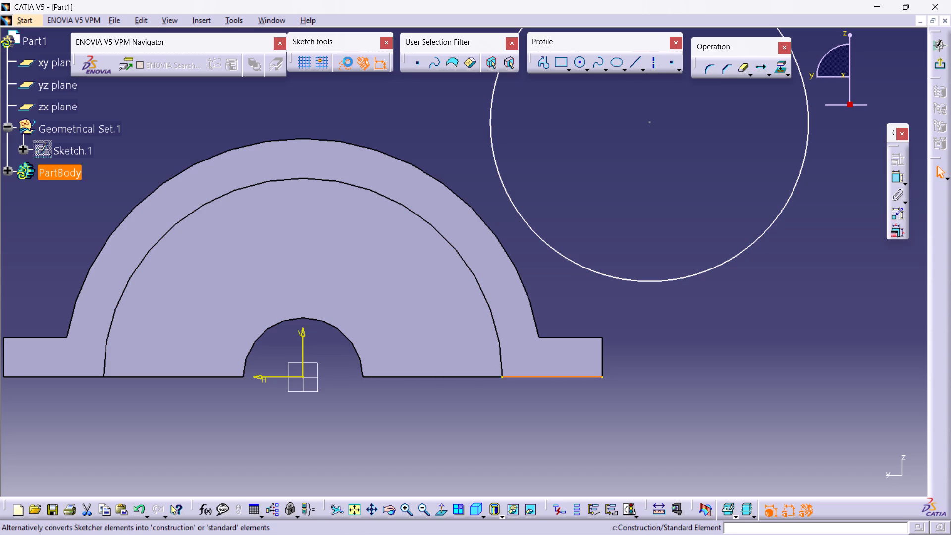
pyautogui.click(393, 107)
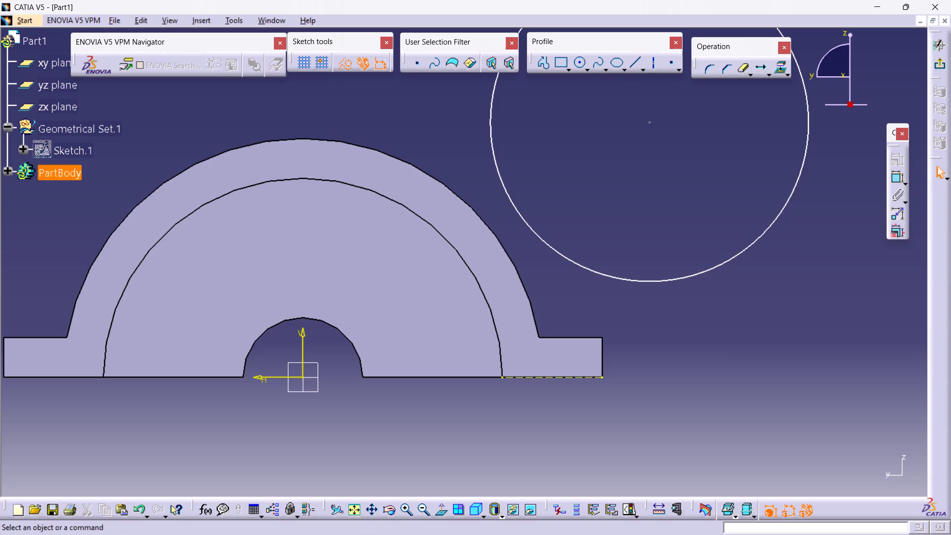
# Shift the circle closer to the half-ring, dimension it from its centre to its edge, and set the value to 100 mm.
pyautogui.moveTo(648, 121); pyautogui.dragTo(391, 276)
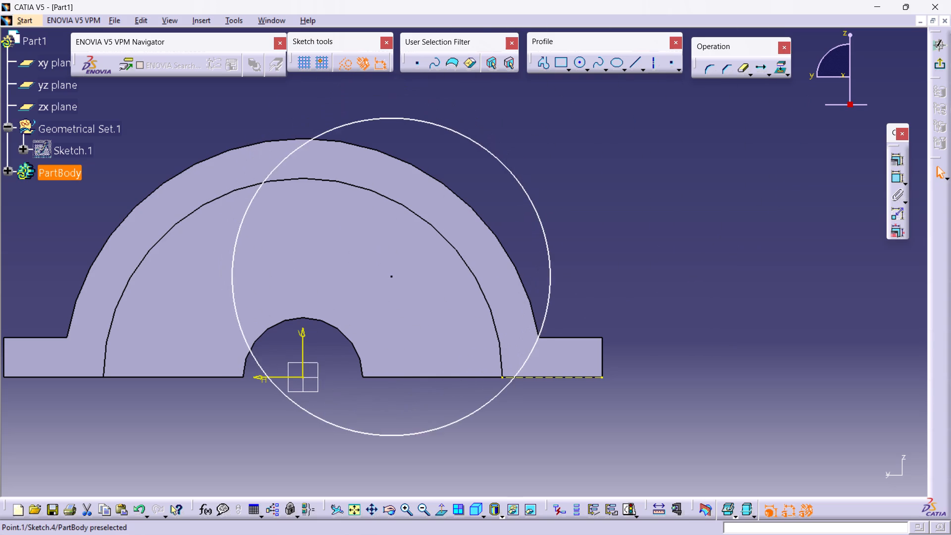
pyautogui.moveTo(391, 276); pyautogui.dragTo(582, 206)
pyautogui.click(897, 175)
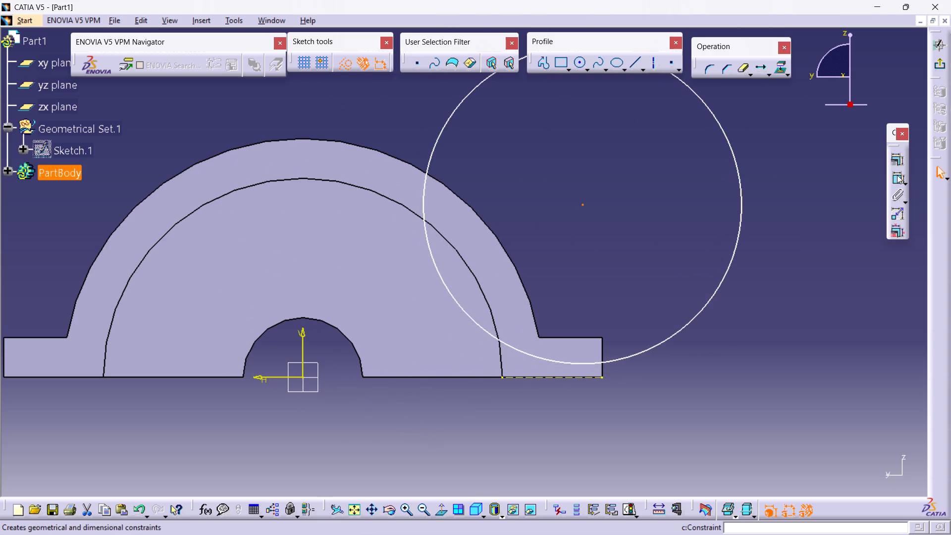
pyautogui.click(742, 224)
pyautogui.click(782, 248)
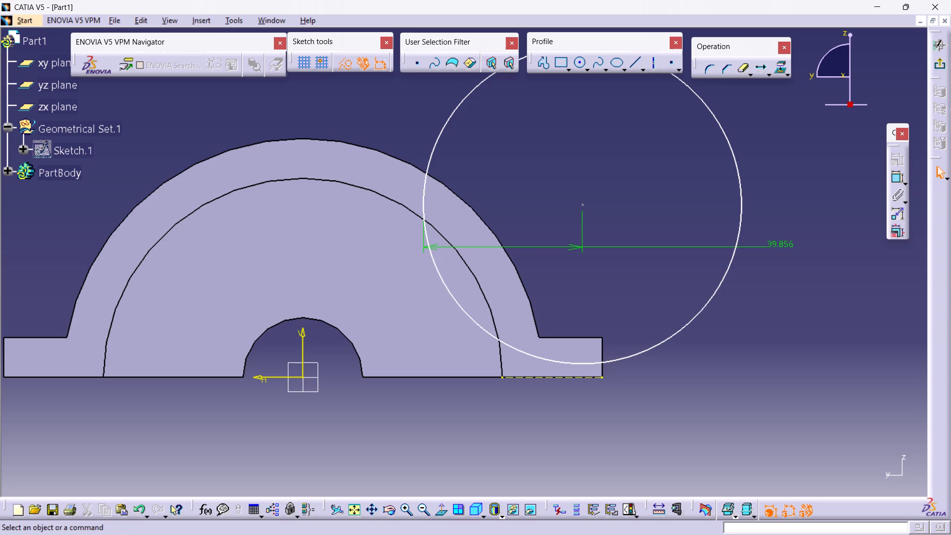
pyautogui.rightClick(775, 244)
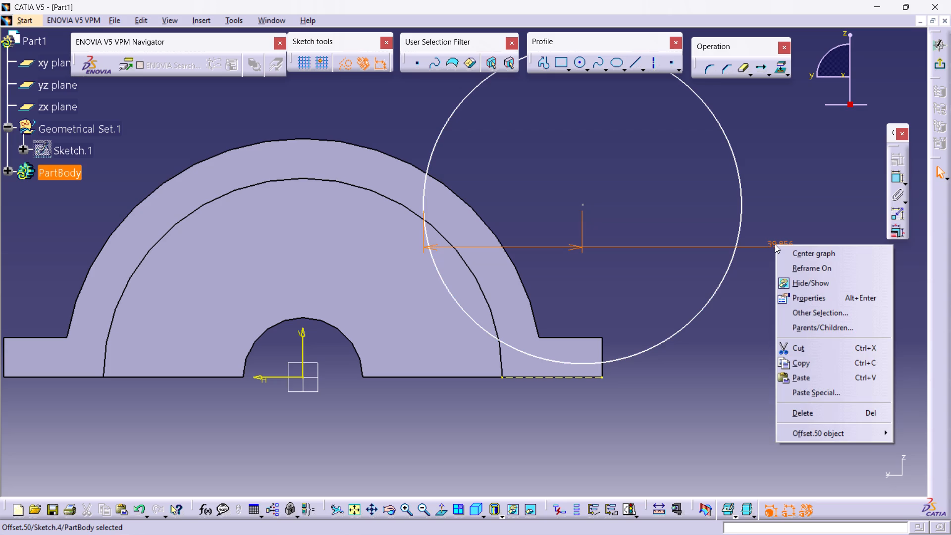
pyautogui.click(775, 246)
pyautogui.click(764, 267)
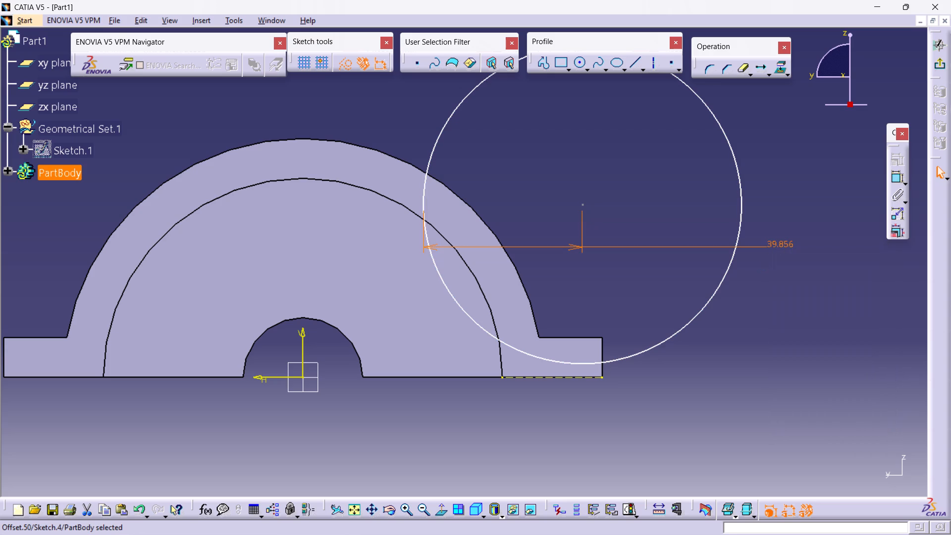
pyautogui.doubleClick(779, 240)
pyautogui.write('100')
pyautogui.press('Return')
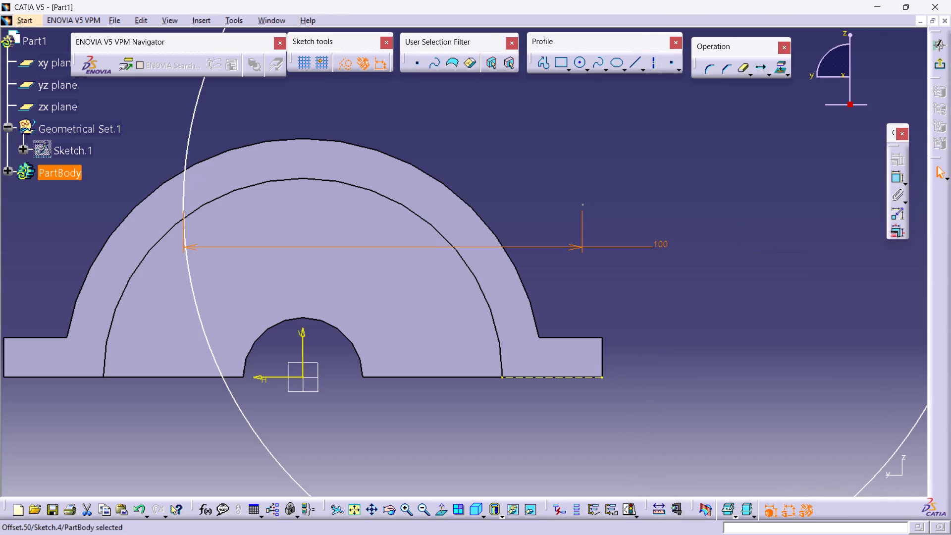
pyautogui.click(747, 287)
# Move the 100 mm radius circle's centre past the origin to the positive-H side so its arc crosses the opposite flange.
pyautogui.moveTo(729, 291); pyautogui.dragTo(566, 404, button='middle')
pyautogui.moveTo(610, 350); pyautogui.dragTo(613, 346, button='middle')
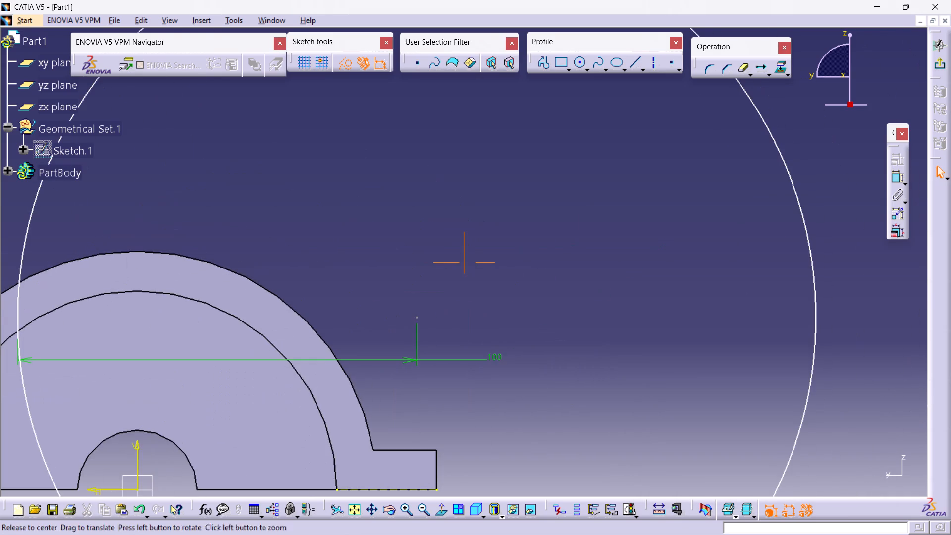
pyautogui.moveTo(613, 346); pyautogui.dragTo(749, 230, button='middle')
pyautogui.moveTo(557, 195); pyautogui.dragTo(306, 331)
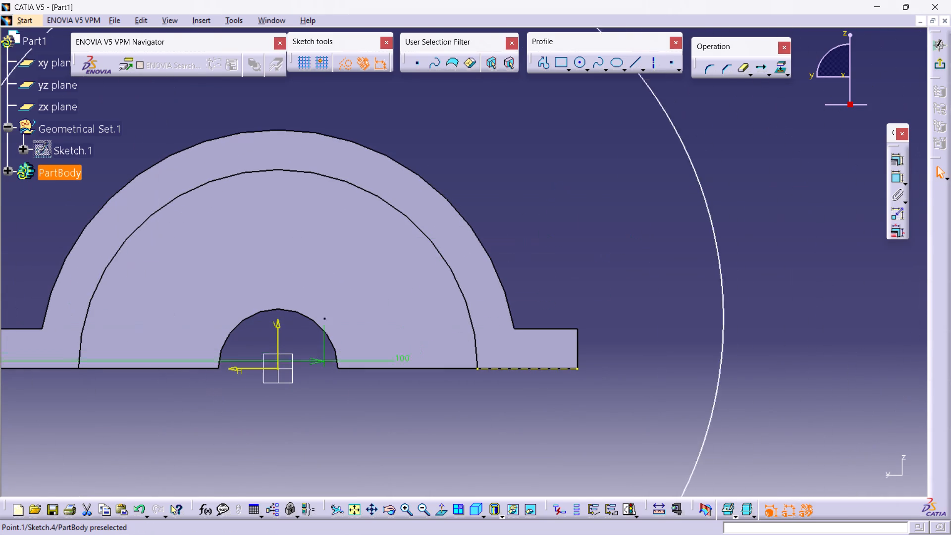
pyautogui.moveTo(306, 331); pyautogui.dragTo(115, 332)
pyautogui.click(337, 448)
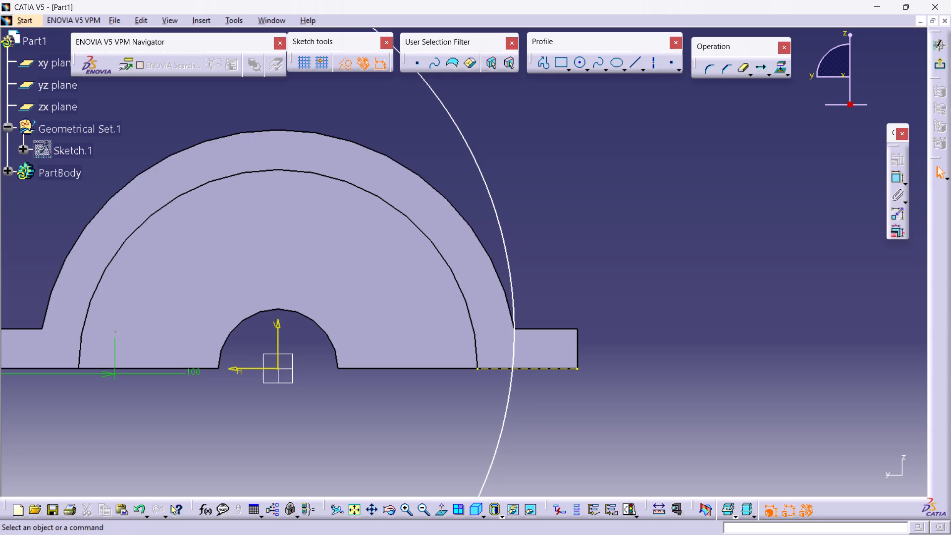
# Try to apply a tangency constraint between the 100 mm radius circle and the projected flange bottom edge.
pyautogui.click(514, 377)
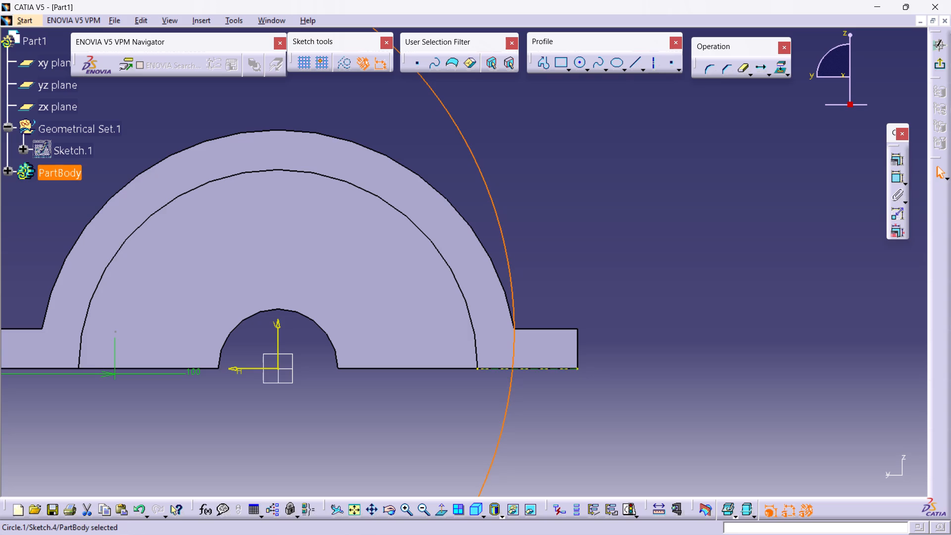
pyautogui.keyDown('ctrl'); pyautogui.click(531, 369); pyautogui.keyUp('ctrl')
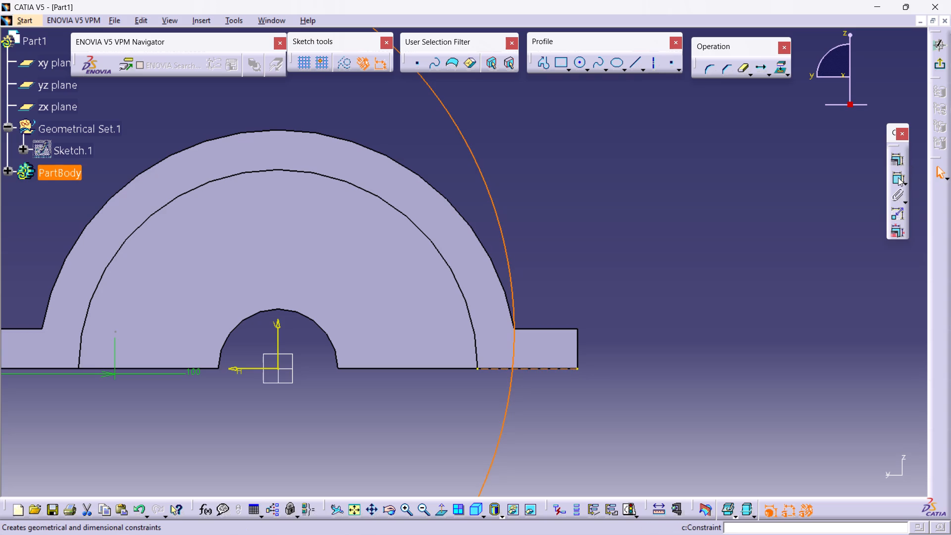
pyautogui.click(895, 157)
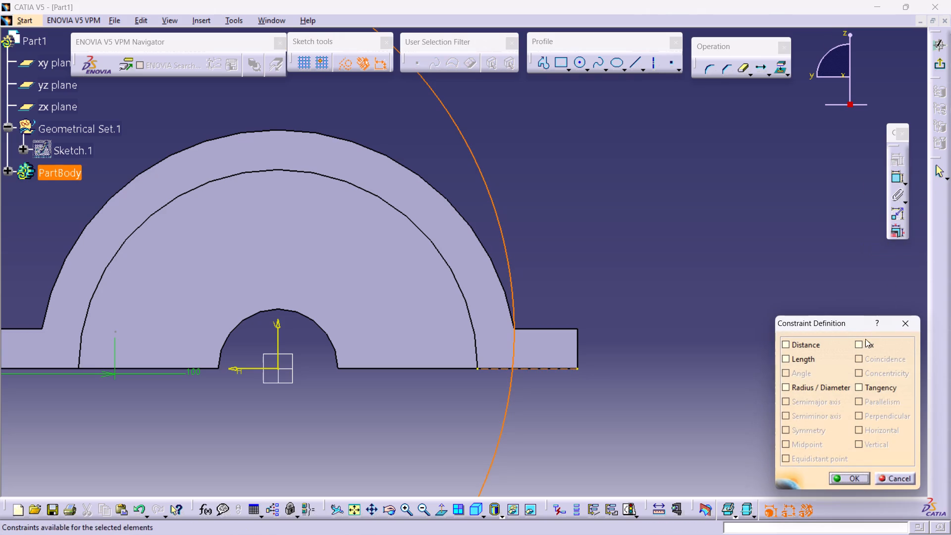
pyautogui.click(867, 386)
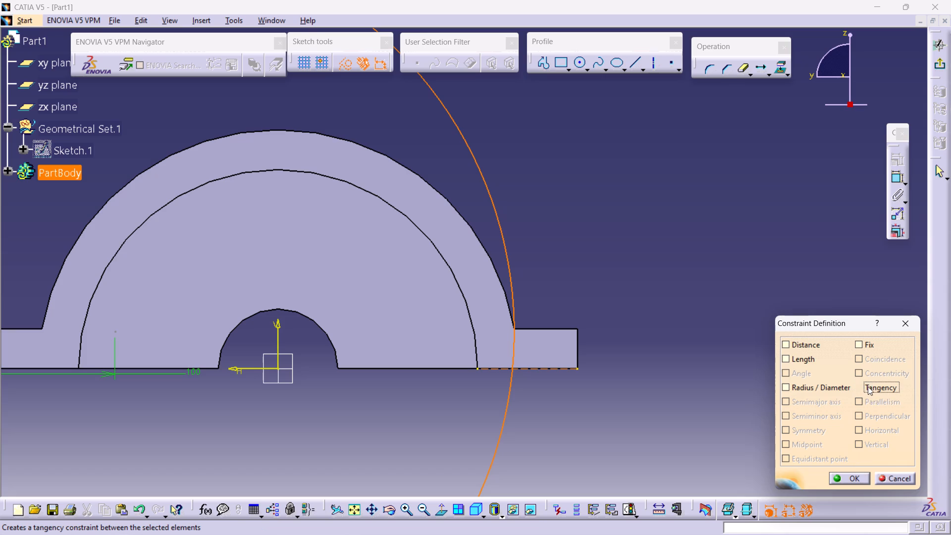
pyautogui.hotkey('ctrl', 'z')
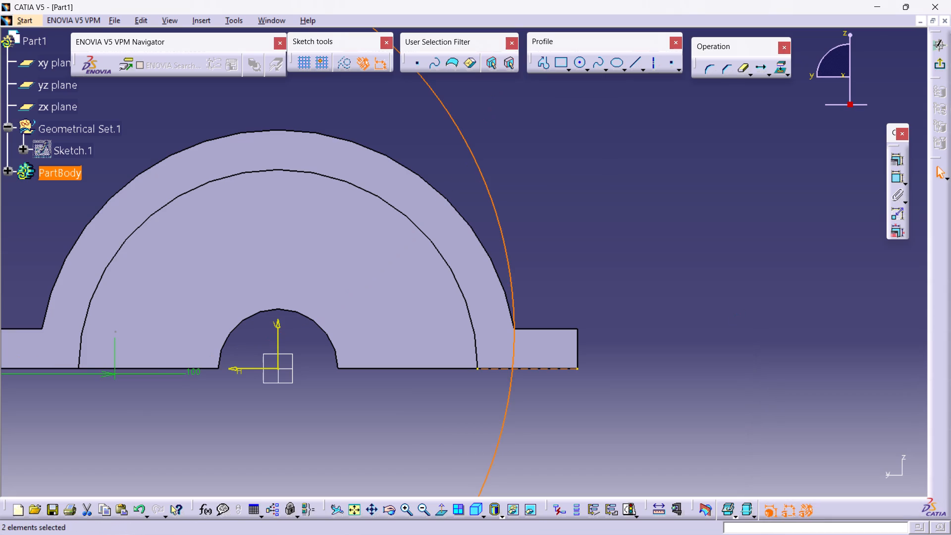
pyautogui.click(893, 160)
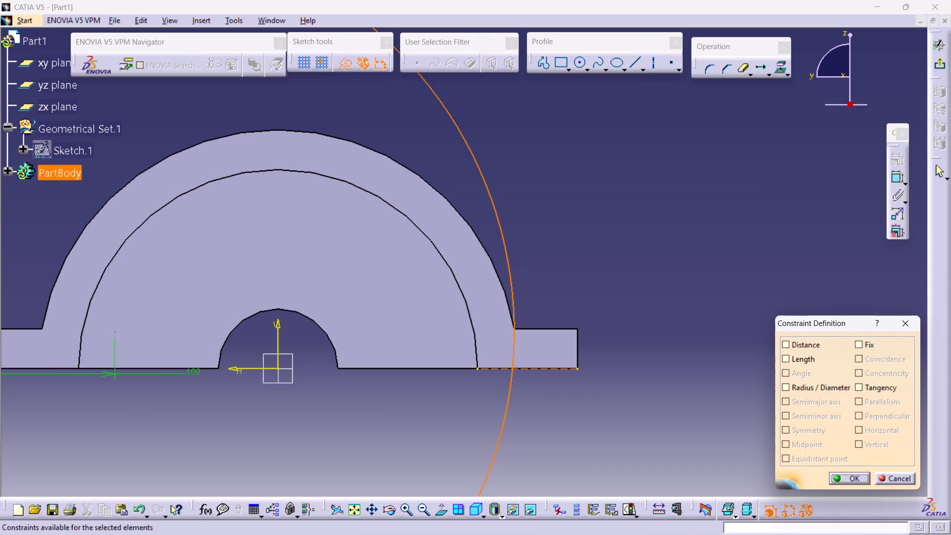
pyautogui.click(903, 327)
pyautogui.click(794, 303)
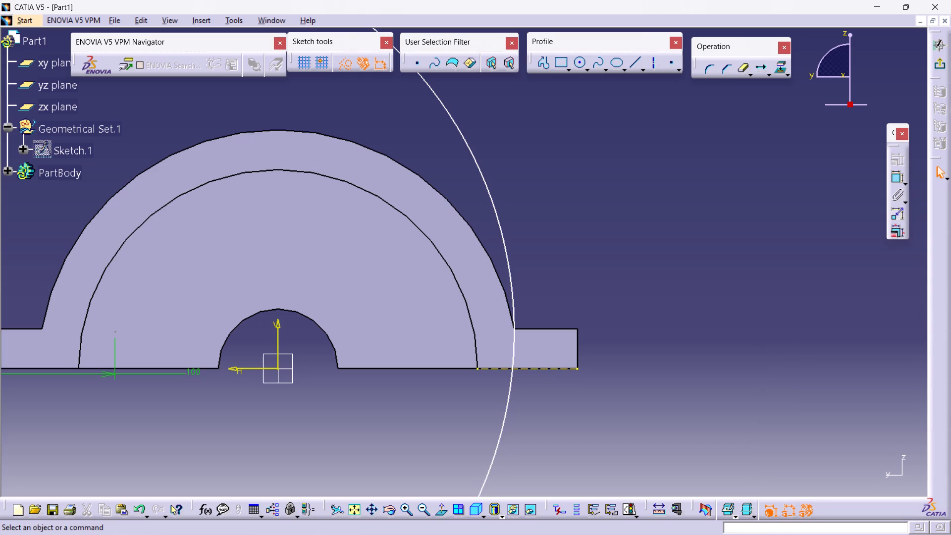
# Project the half-ring's outer arc edge into the sketch as a construction element.
pyautogui.click(622, 269)
pyautogui.click(508, 303)
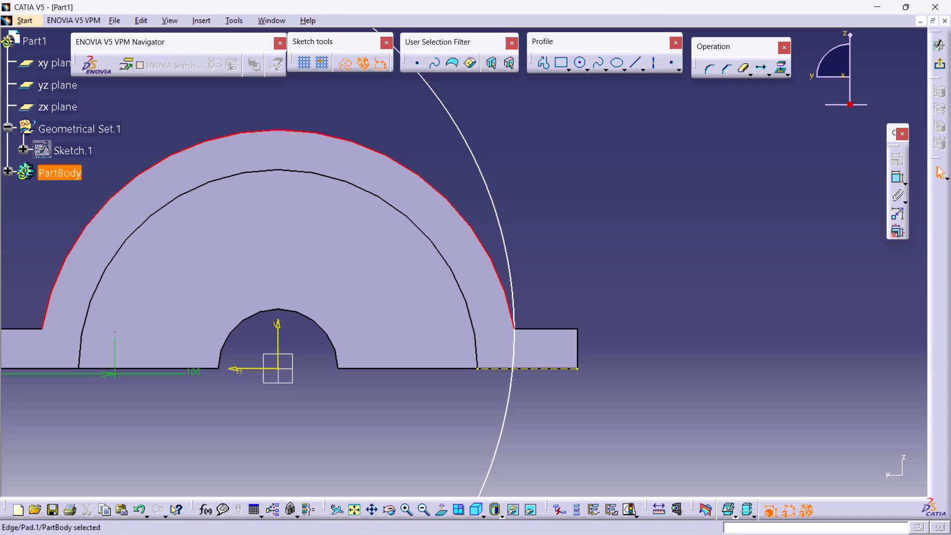
pyautogui.click(778, 63)
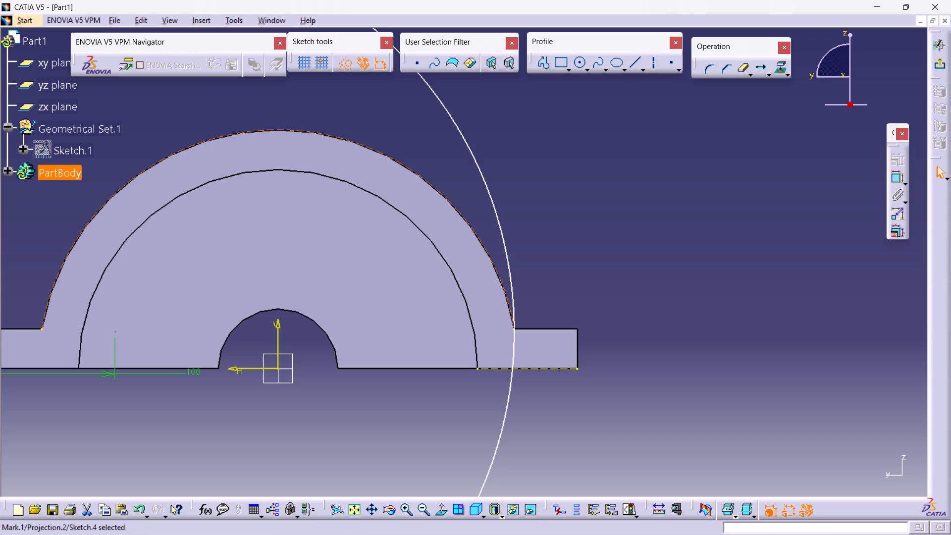
pyautogui.click(719, 276)
pyautogui.tripleClick(551, 345)
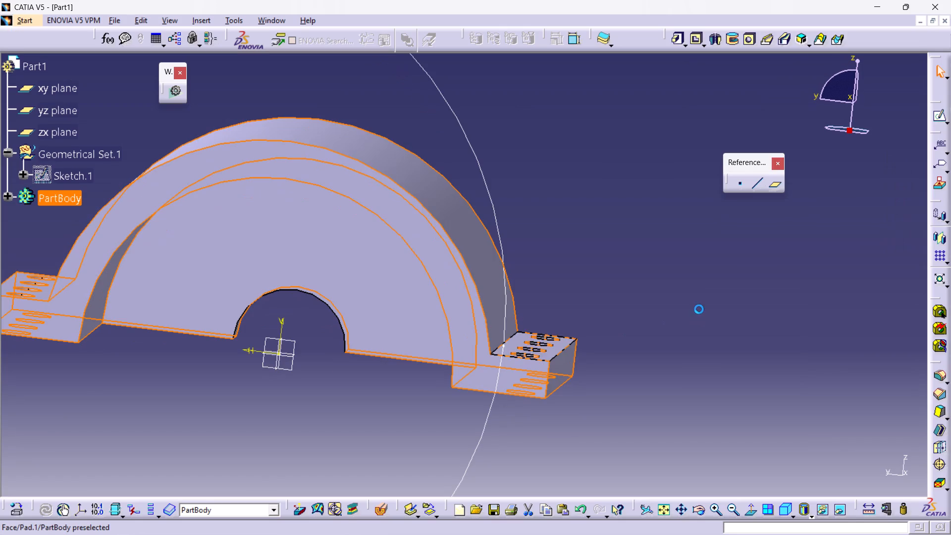
# Edit the half-ring pad's profile sketch, set the flange thickness to 4 mm, and update the pad.
pyautogui.click(442, 276)
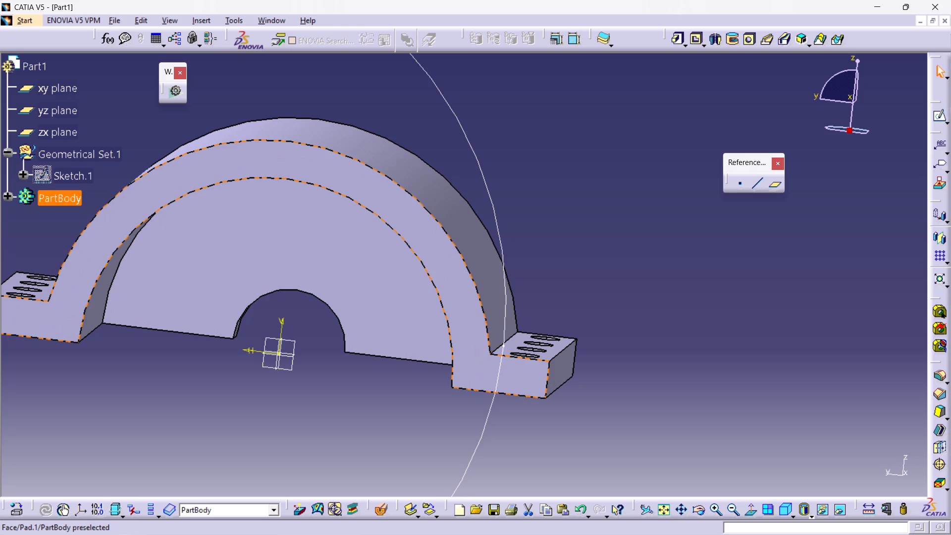
pyautogui.doubleClick(442, 276)
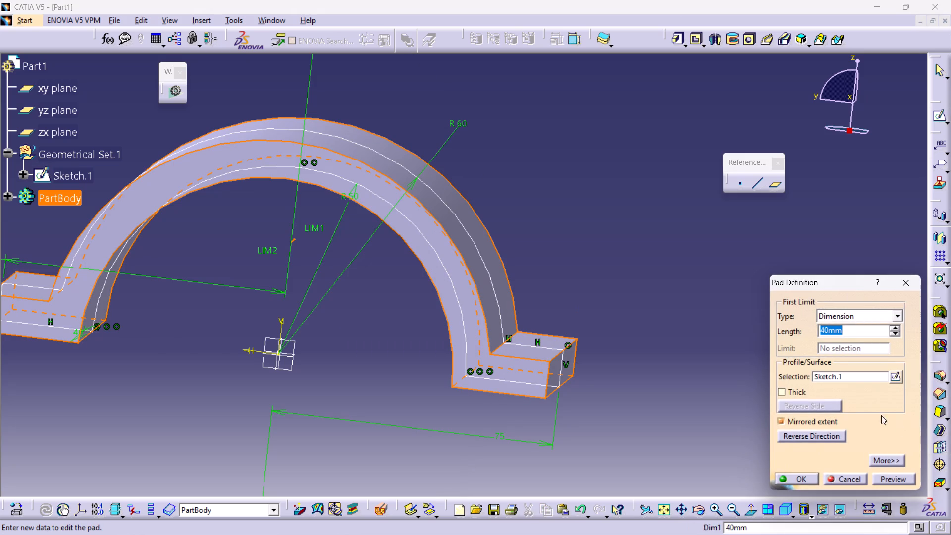
pyautogui.click(895, 374)
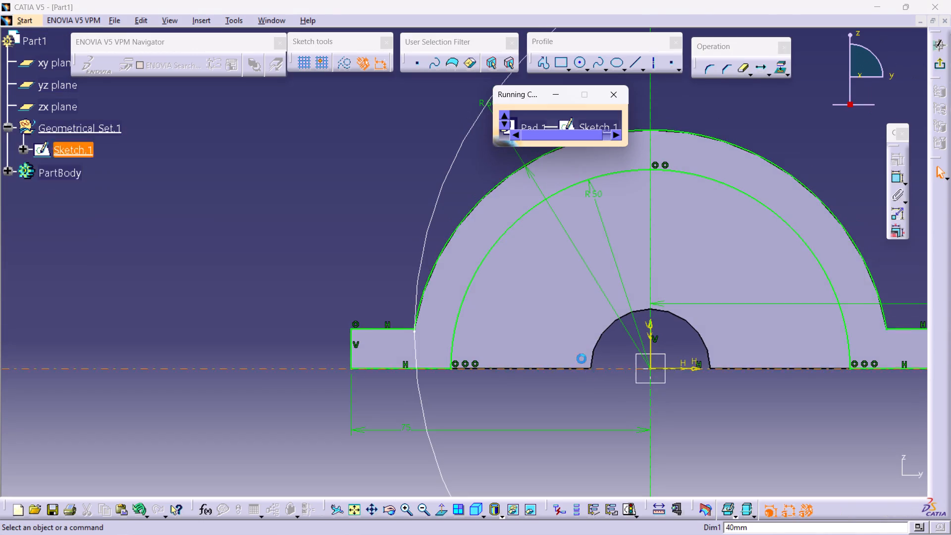
pyautogui.moveTo(744, 344); pyautogui.dragTo(526, 291, button='middle')
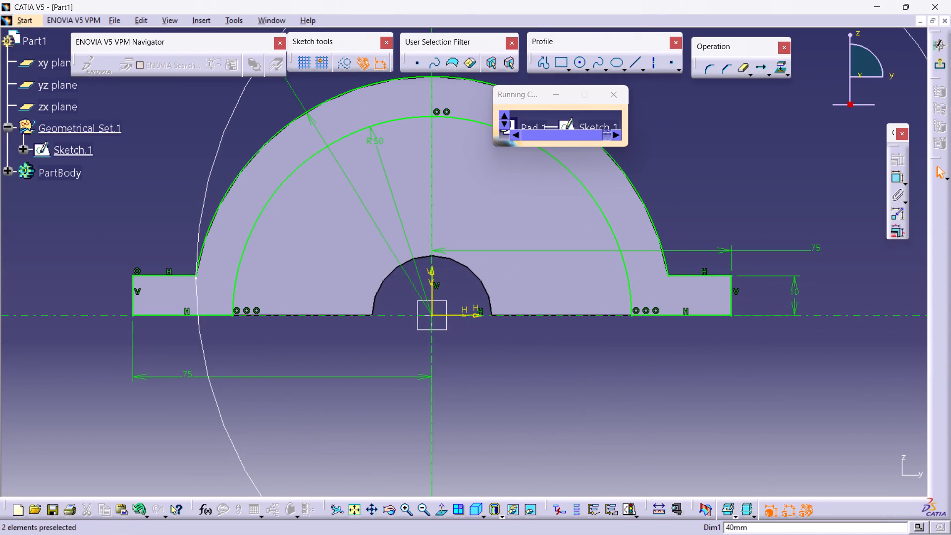
pyautogui.doubleClick(798, 291)
pyautogui.press('4')
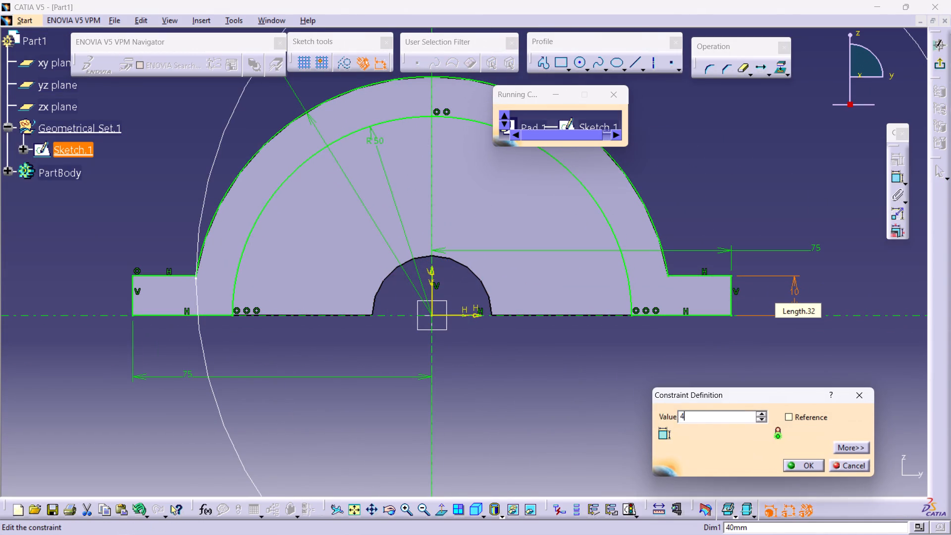
pyautogui.press('Return')
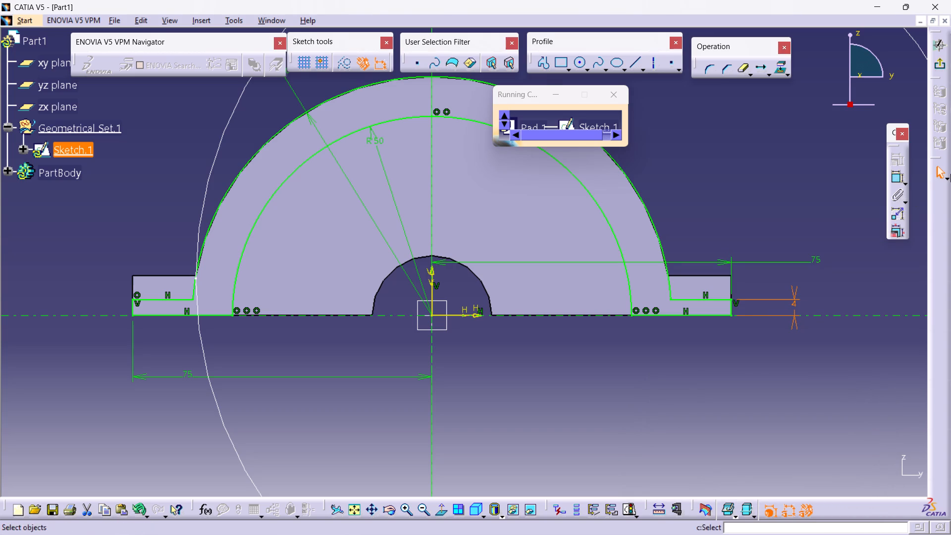
pyautogui.click(942, 65)
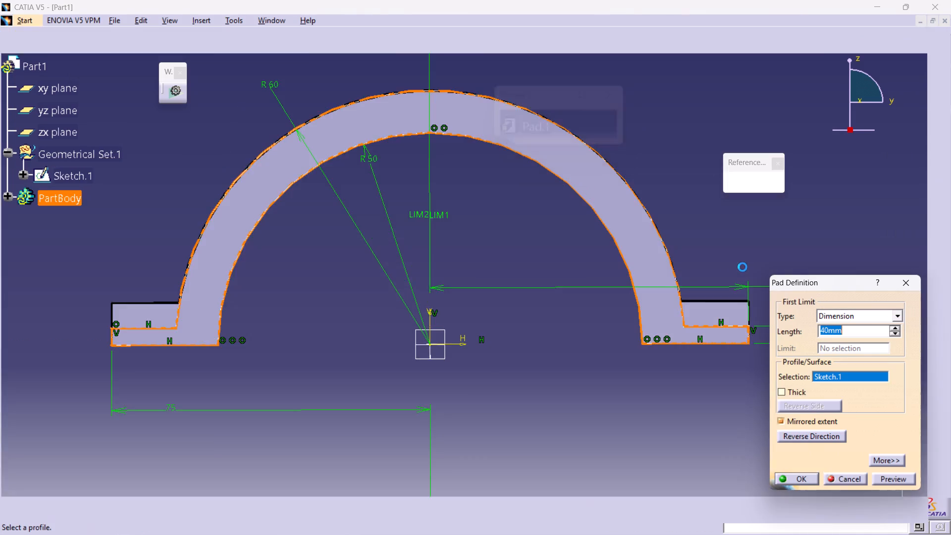
pyautogui.click(905, 480)
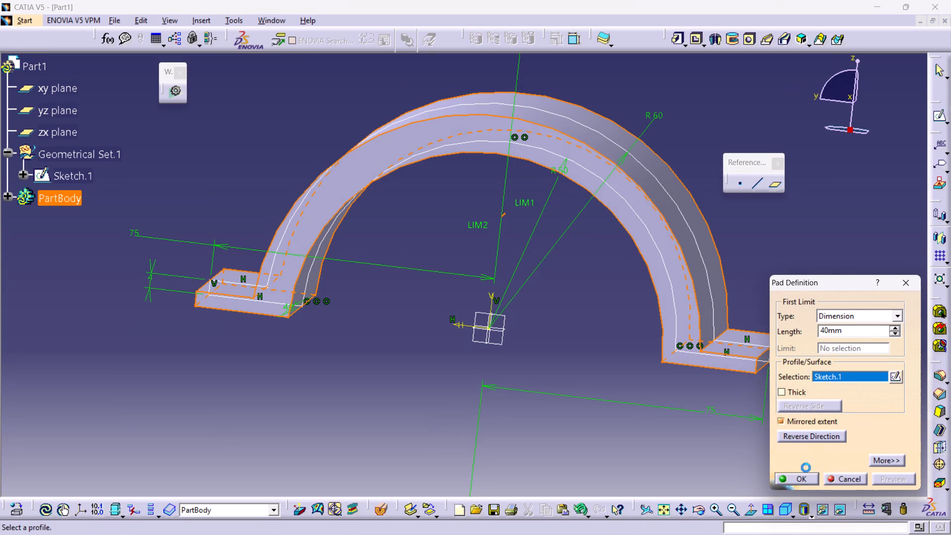
pyautogui.click(795, 474)
pyautogui.click(801, 420)
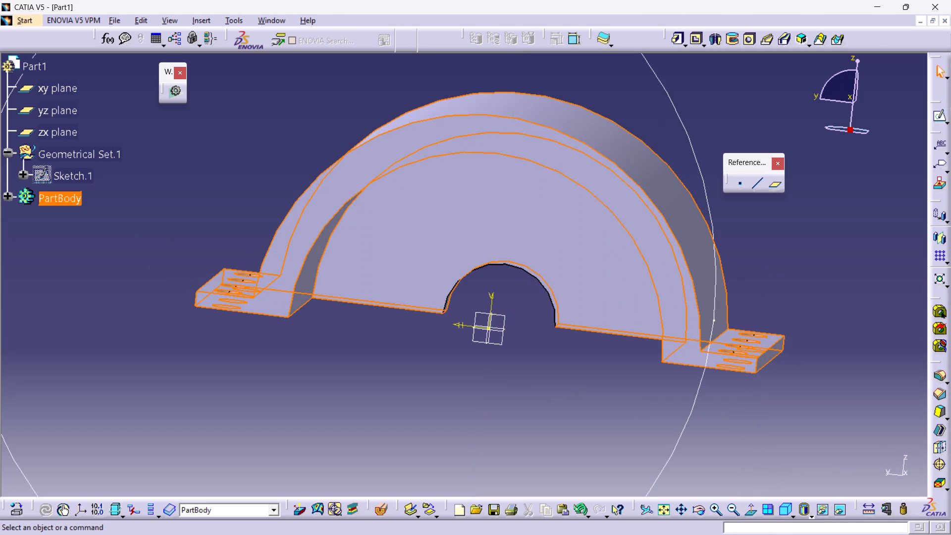
# Reopen the circle sketch and make the 100 mm radius circle coincident with the projected outer arc's endpoint at the positive-H flange.
pyautogui.doubleClick(717, 288)
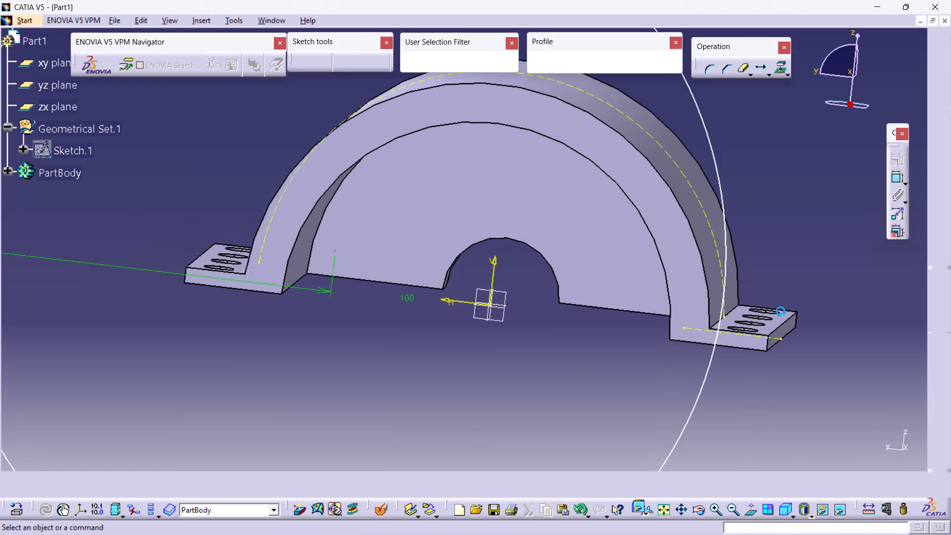
pyautogui.moveTo(768, 309); pyautogui.dragTo(567, 362, button='middle')
pyautogui.moveTo(648, 334); pyautogui.dragTo(689, 252, button='middle')
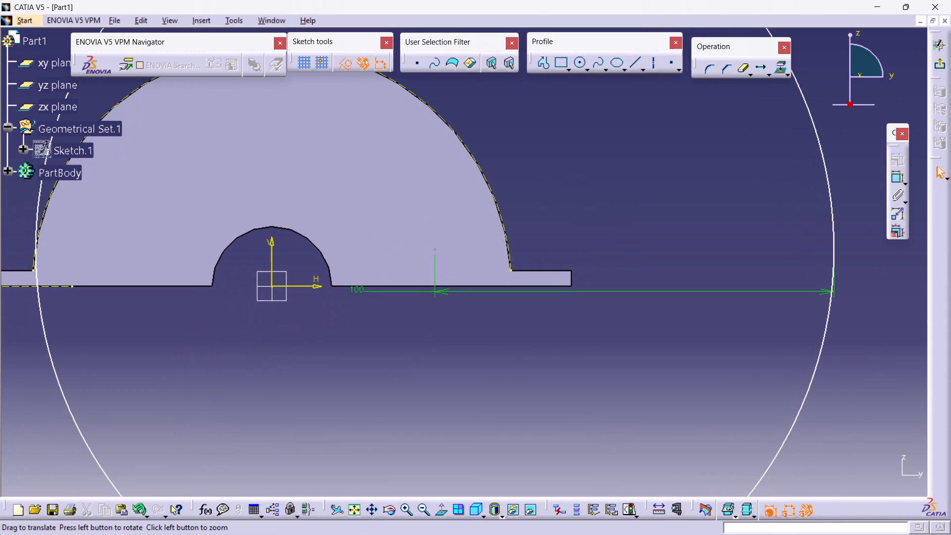
pyautogui.moveTo(641, 308); pyautogui.dragTo(778, 302, button='middle')
pyautogui.click(648, 264)
pyautogui.keyDown('ctrl'); pyautogui.moveTo(796, 237); pyautogui.dragTo(792, 237, button='middle'); pyautogui.keyUp('ctrl')
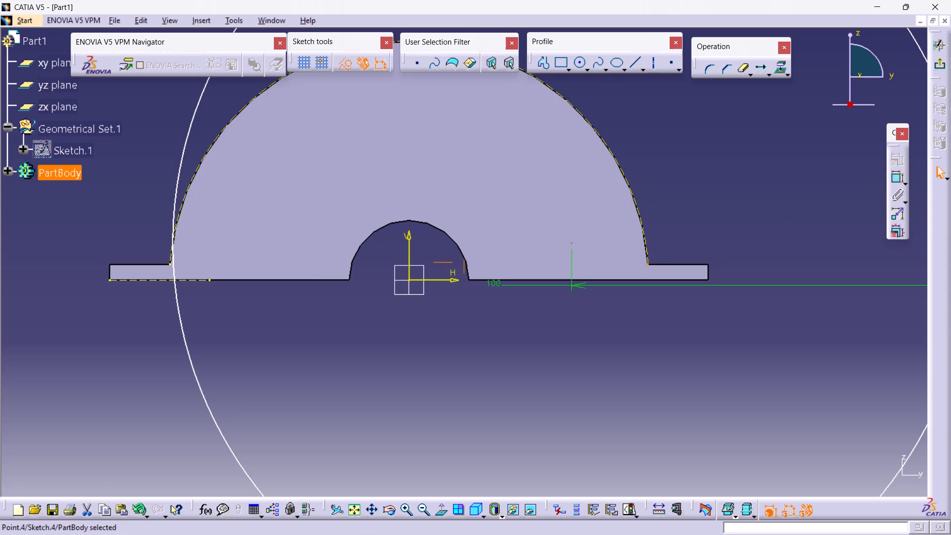
pyautogui.keyDown('ctrl'); pyautogui.moveTo(792, 237); pyautogui.dragTo(674, 235, button='middle'); pyautogui.keyUp('ctrl')
pyautogui.moveTo(758, 239); pyautogui.dragTo(559, 219, button='middle')
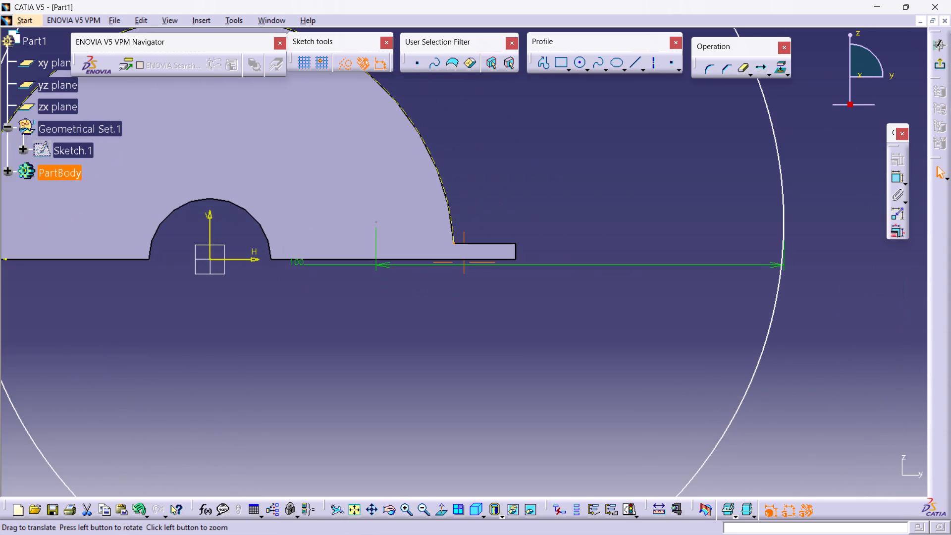
pyautogui.keyDown('ctrl'); pyautogui.click(785, 228); pyautogui.keyUp('ctrl')
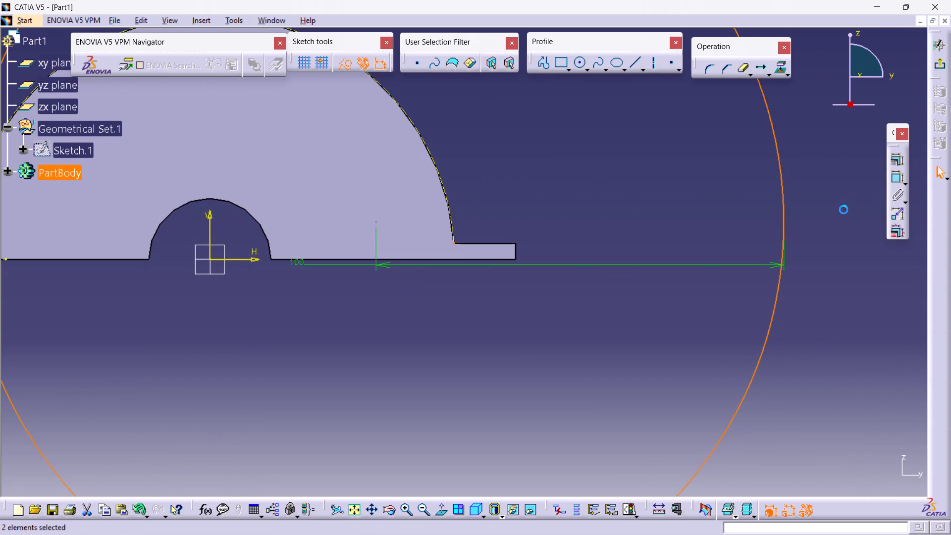
pyautogui.click(895, 158)
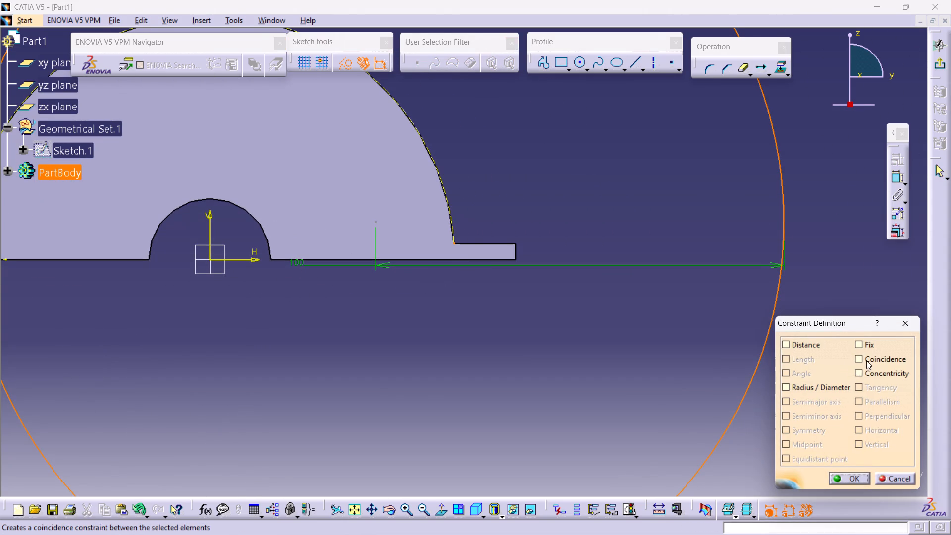
pyautogui.click(866, 360)
pyautogui.click(837, 478)
pyautogui.click(653, 386)
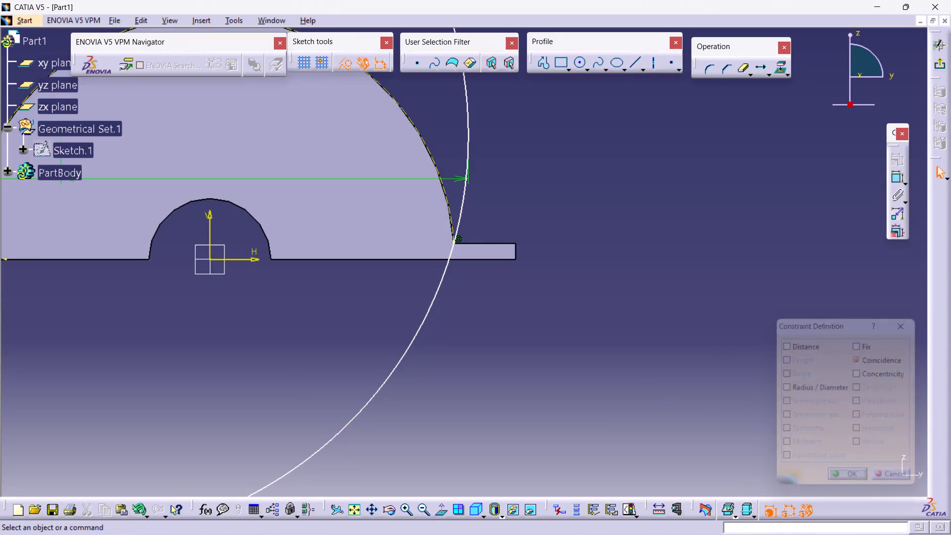
# Reposition the 100 mm radius circle about its coincident point, lowering its centre so its arc lies closer to the half-ring's outer arc.
pyautogui.moveTo(606, 292); pyautogui.dragTo(598, 274, button='middle')
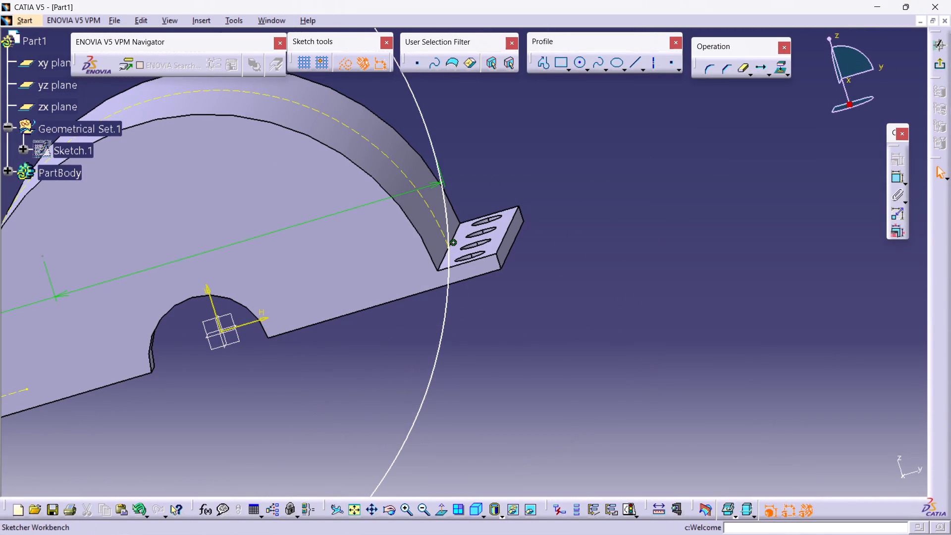
pyautogui.click(441, 513)
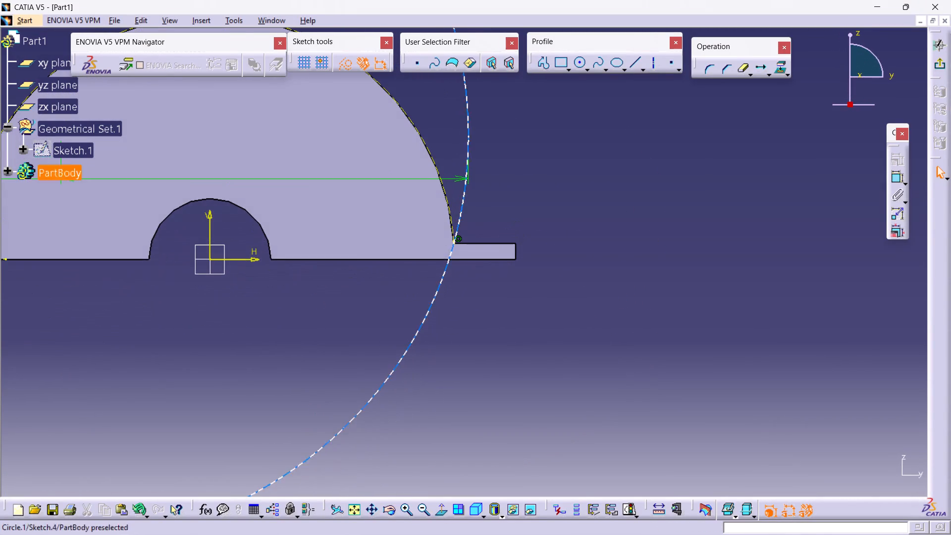
pyautogui.moveTo(372, 296); pyautogui.dragTo(632, 501, button='middle')
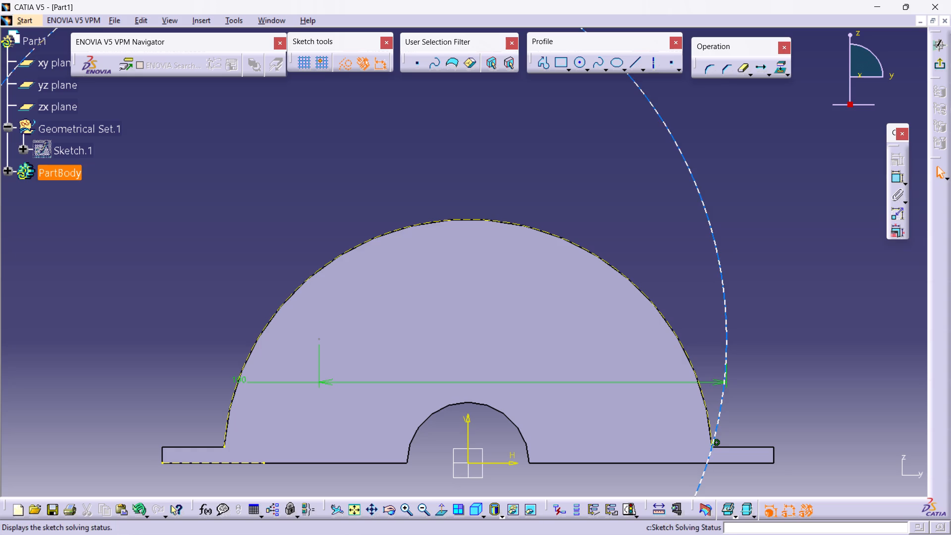
pyautogui.moveTo(709, 227); pyautogui.dragTo(488, 362)
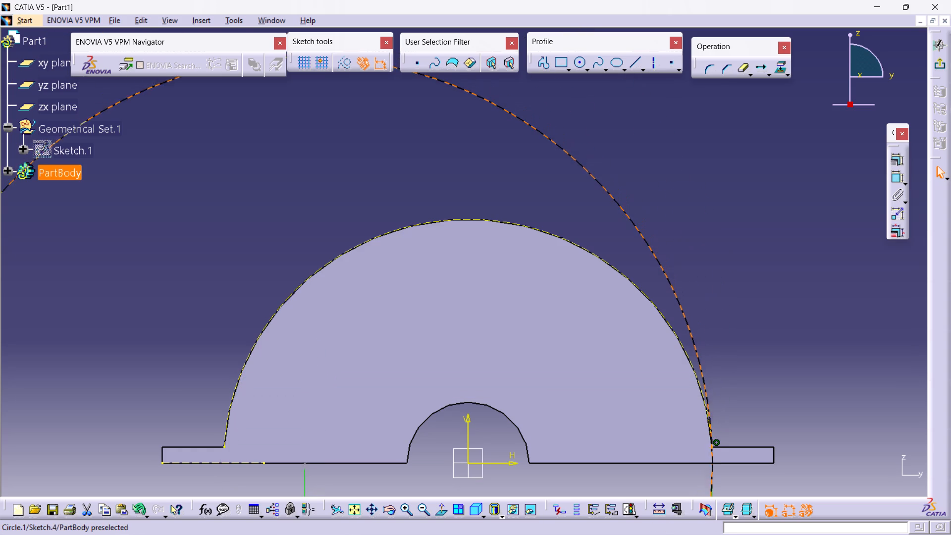
pyautogui.moveTo(488, 362); pyautogui.dragTo(488, 355)
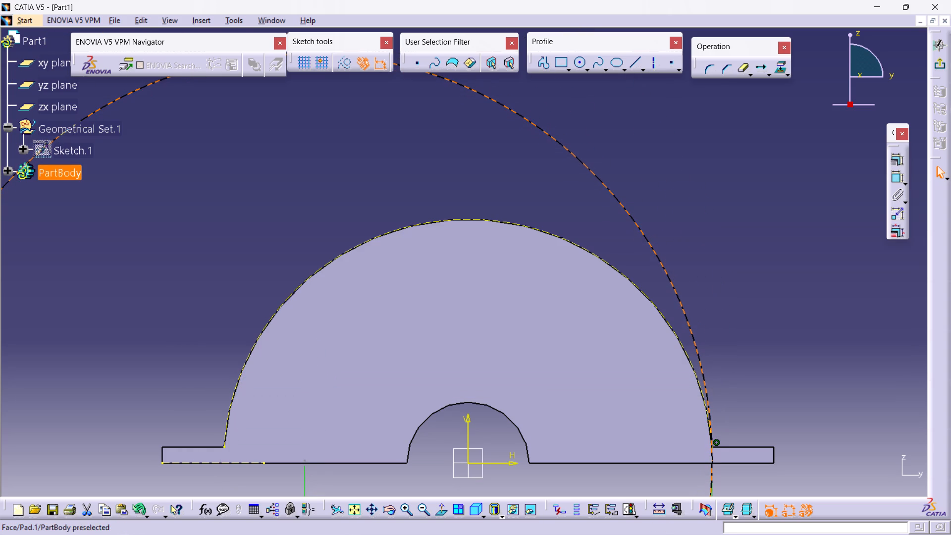
pyautogui.click(759, 255)
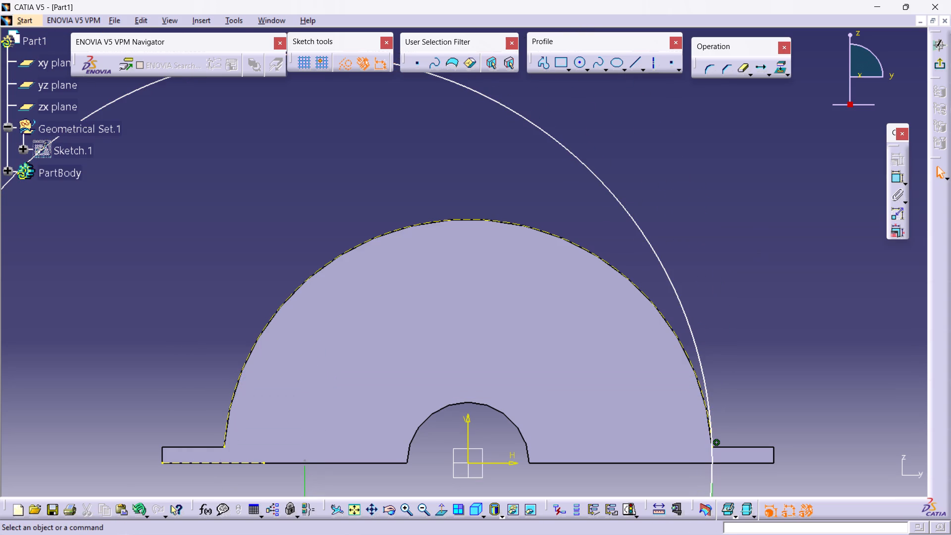
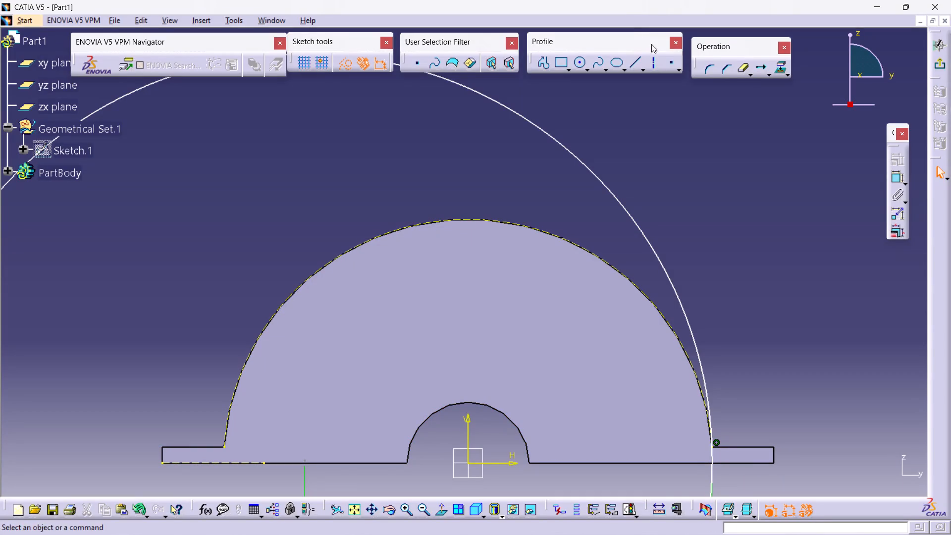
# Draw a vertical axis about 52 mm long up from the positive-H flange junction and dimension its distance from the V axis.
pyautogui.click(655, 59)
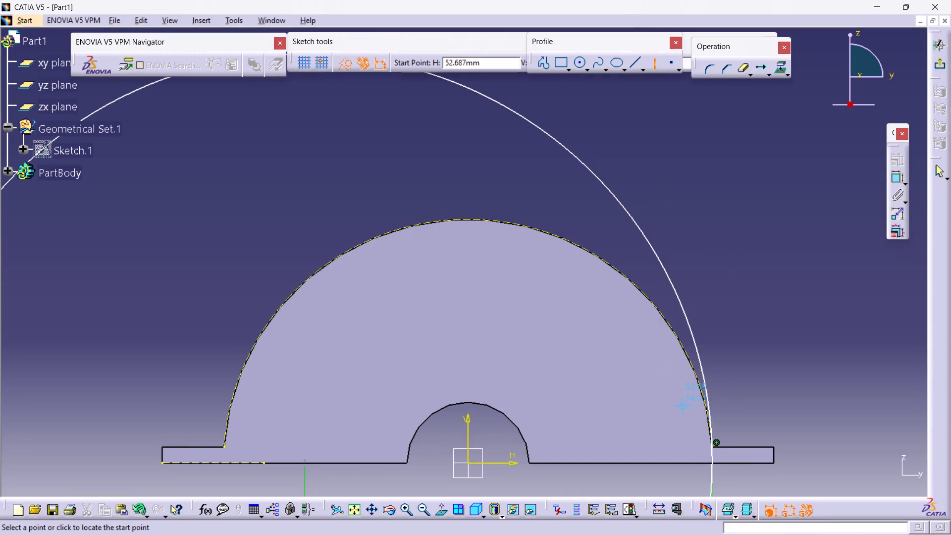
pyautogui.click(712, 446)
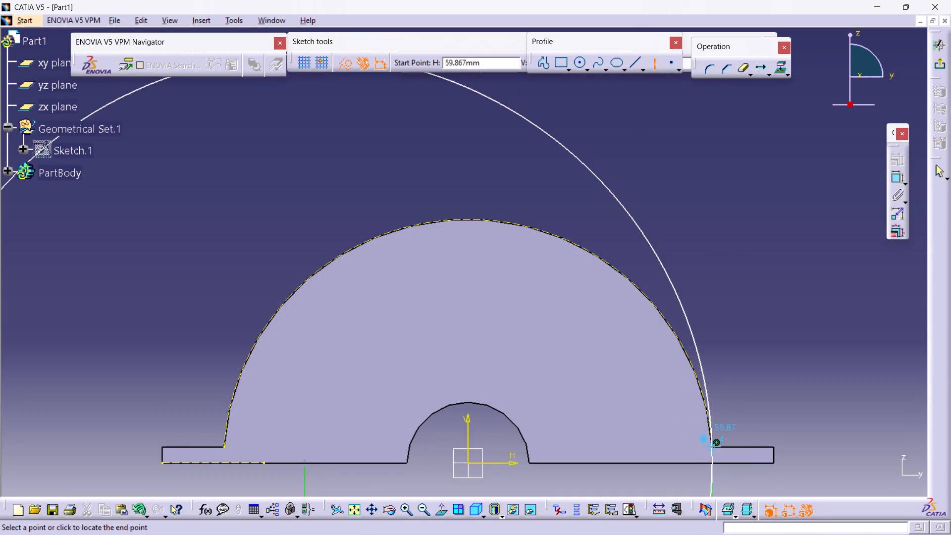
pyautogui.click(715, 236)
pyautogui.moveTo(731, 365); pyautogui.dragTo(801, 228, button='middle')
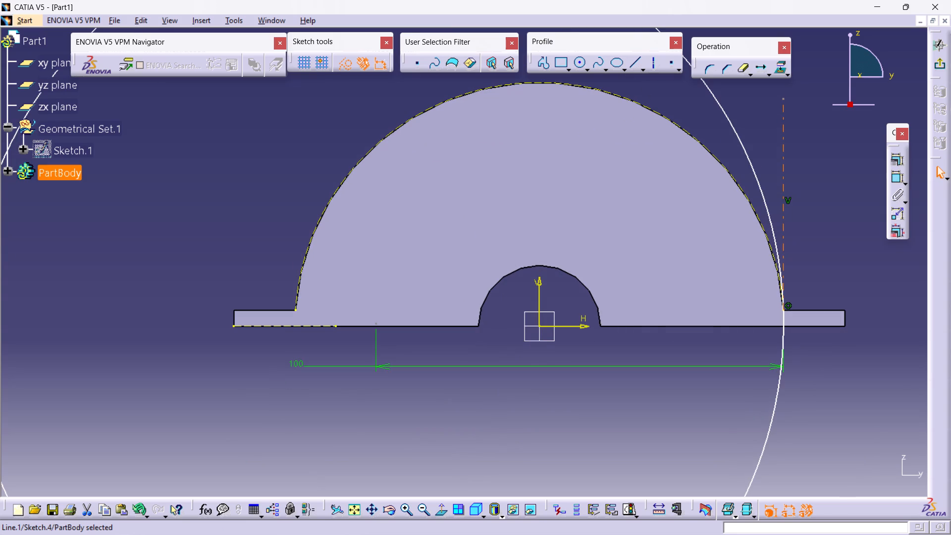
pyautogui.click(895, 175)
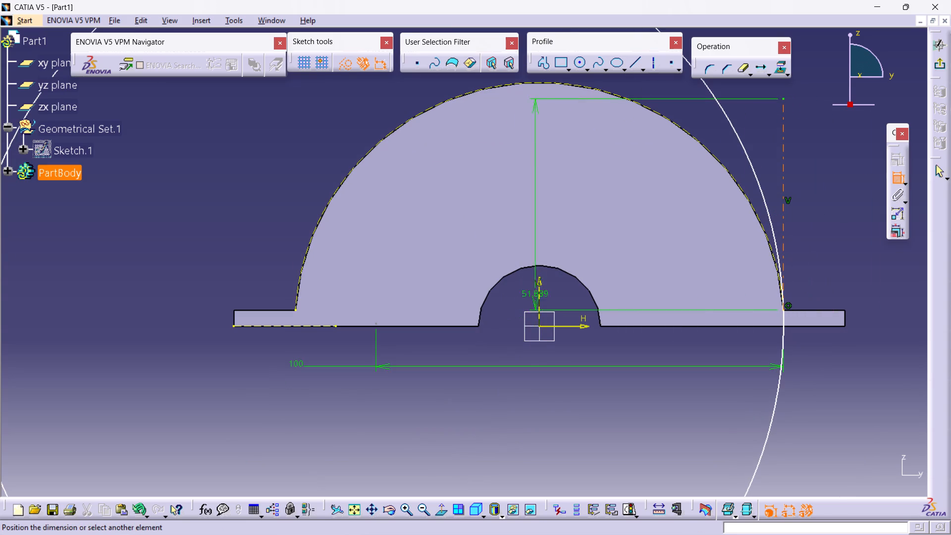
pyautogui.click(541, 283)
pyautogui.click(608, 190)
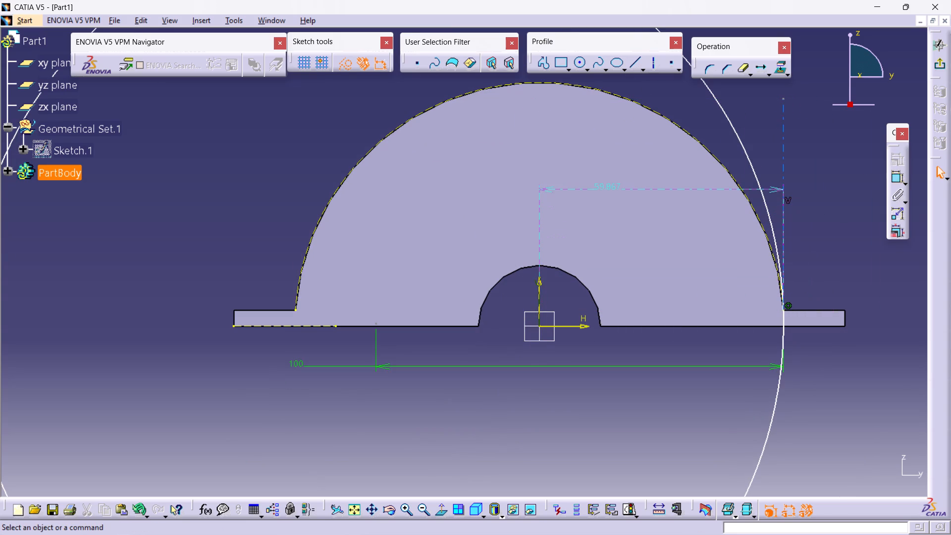
# Delete the coincidence constraint between the 100 mm radius circle and the arc endpoint at the positive-H flange junction.
pyautogui.moveTo(636, 218); pyautogui.dragTo(604, 325, button='middle')
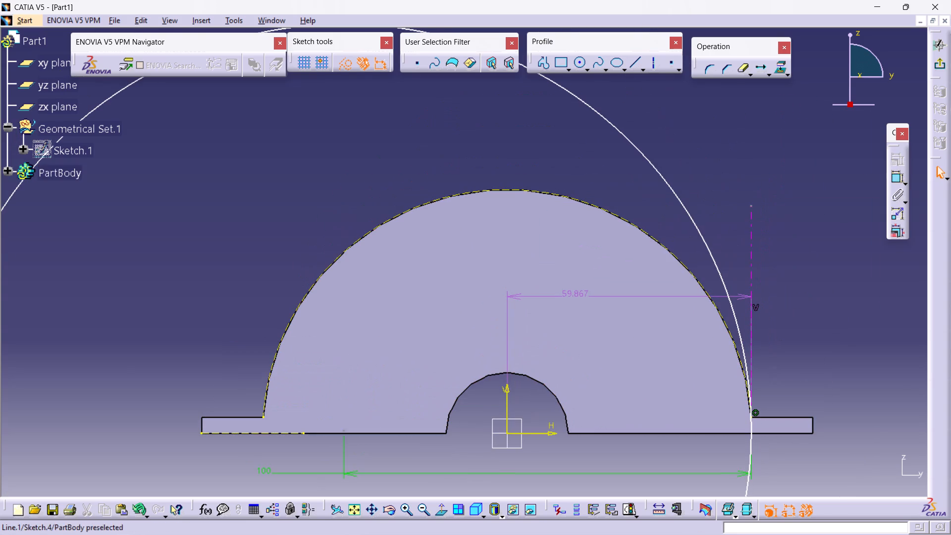
pyautogui.click(834, 330)
pyautogui.click(756, 411)
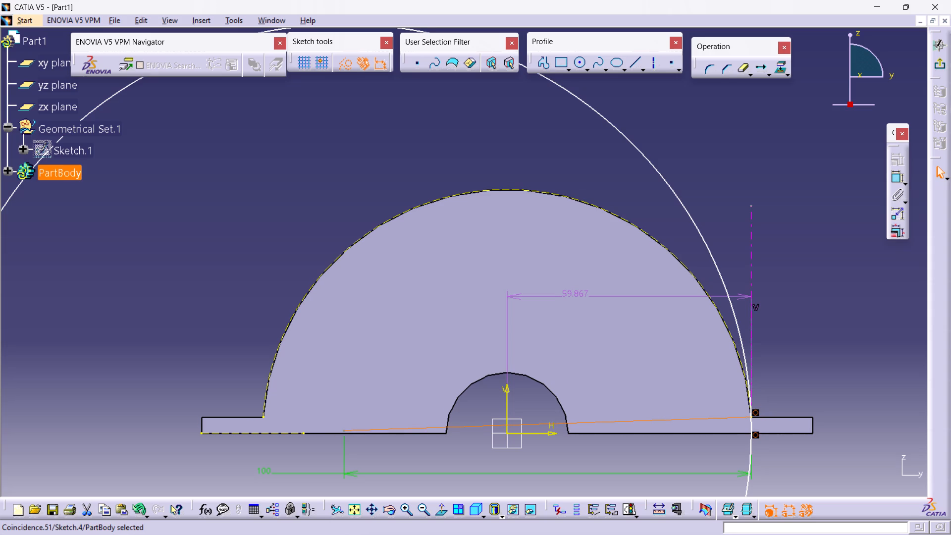
pyautogui.rightClick(756, 414)
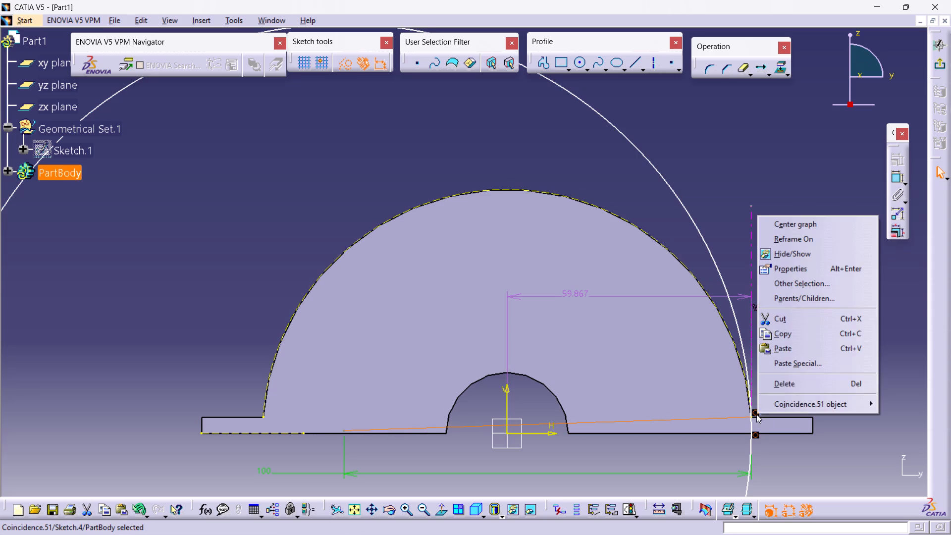
pyautogui.click(786, 373)
pyautogui.click(788, 377)
pyautogui.click(780, 384)
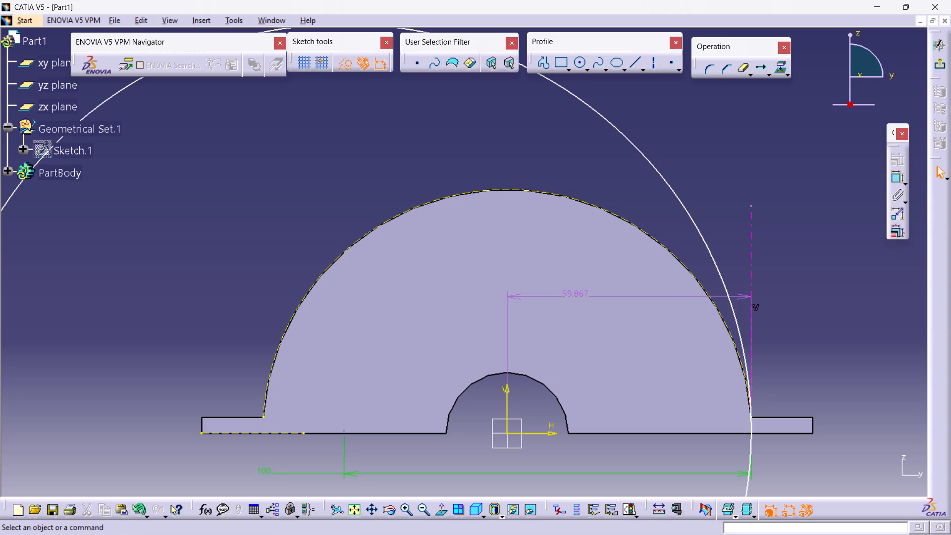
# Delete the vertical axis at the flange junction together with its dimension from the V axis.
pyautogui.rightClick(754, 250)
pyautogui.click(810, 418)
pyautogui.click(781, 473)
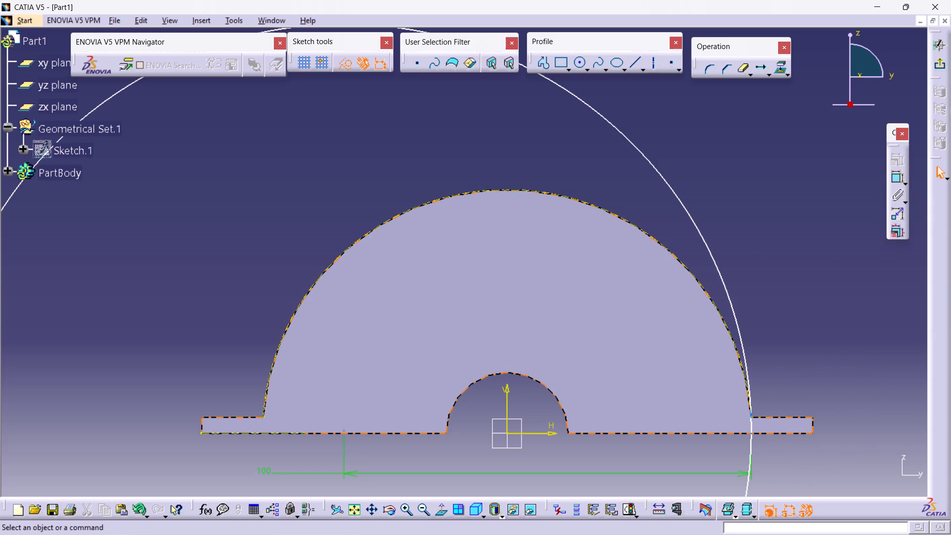
# Project the half-ring's straight bottom edge on the positive-H side into the sketch as a construction element.
pyautogui.click(767, 433)
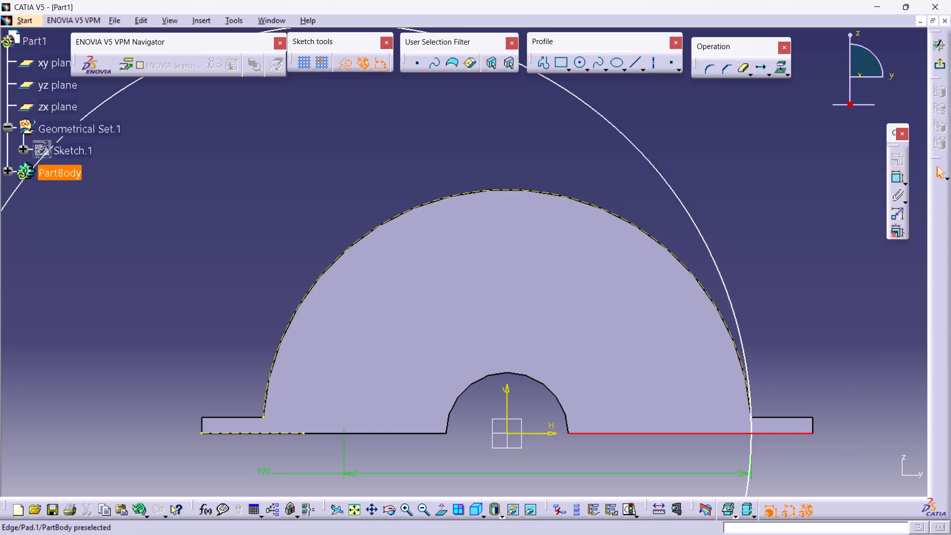
pyautogui.click(782, 70)
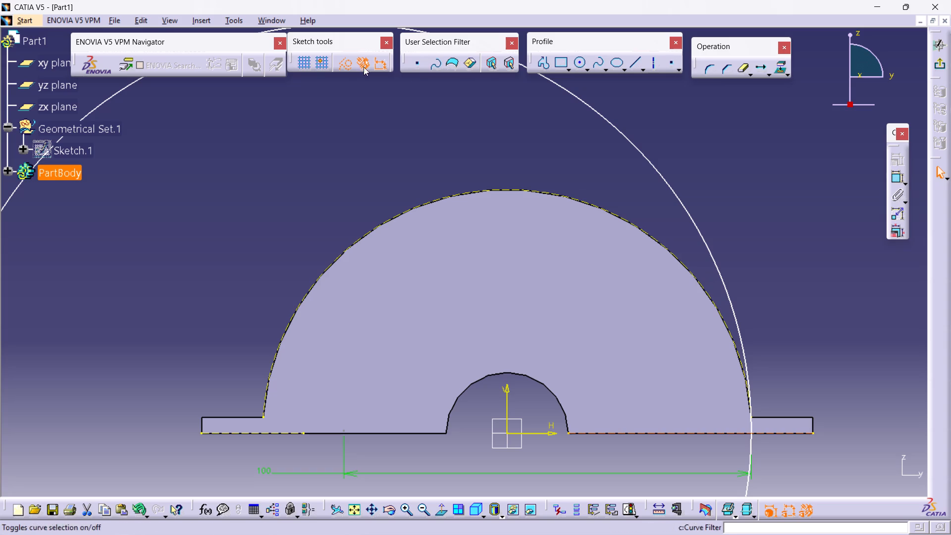
pyautogui.click(345, 64)
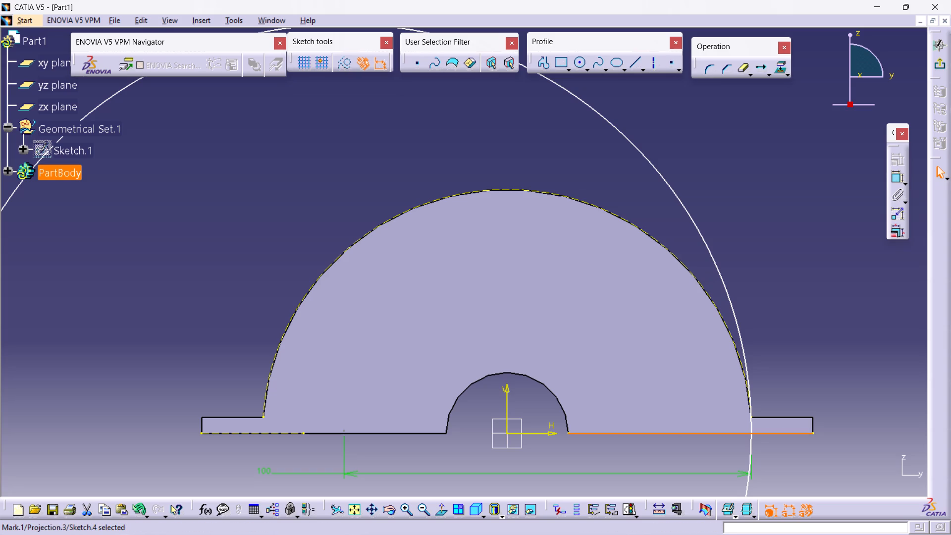
pyautogui.click(345, 69)
pyautogui.click(769, 210)
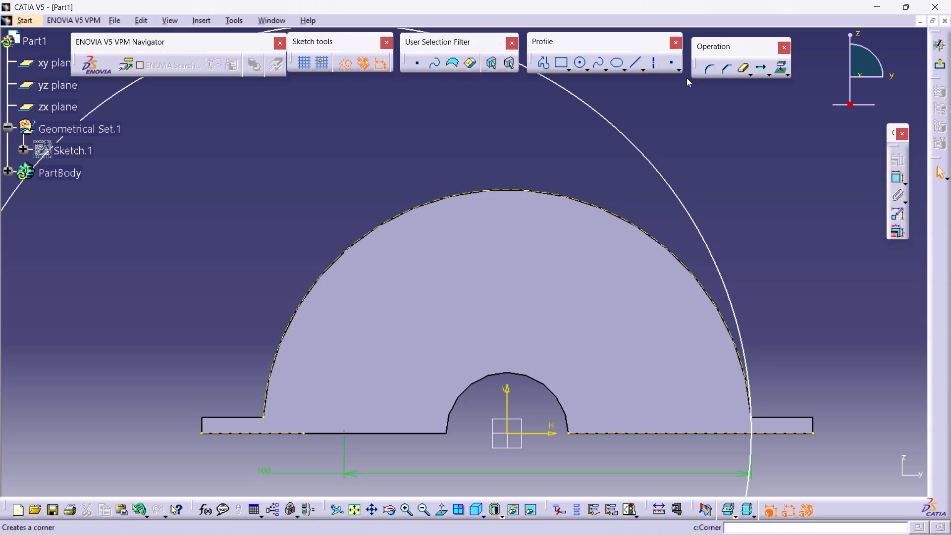
# With construction mode off, draw a vertical axis about 39 mm long upward from the projected bottom edge at H about 61 mm.
pyautogui.click(653, 63)
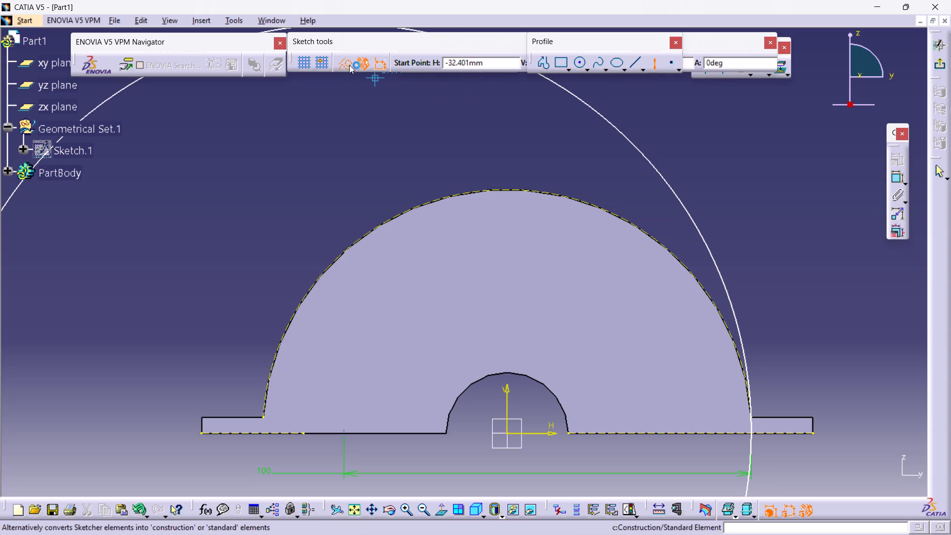
pyautogui.click(349, 65)
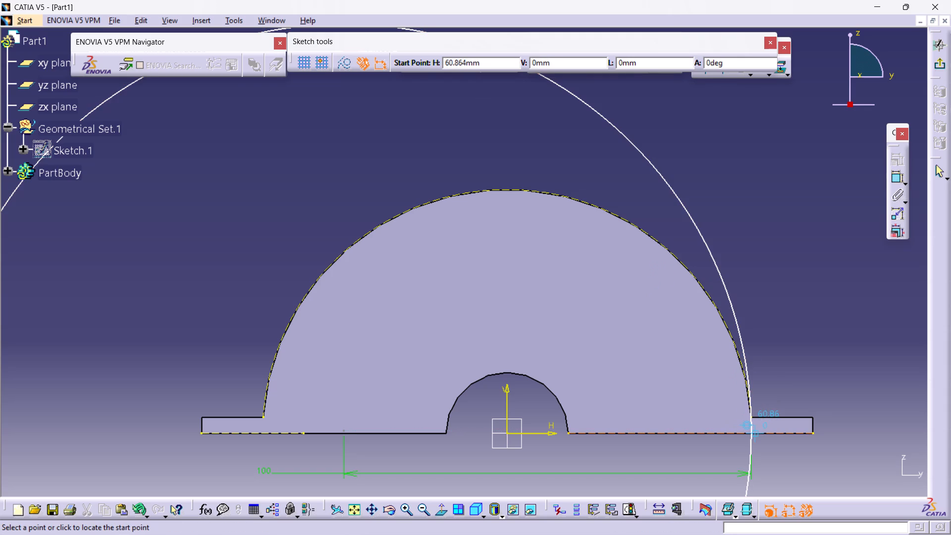
pyautogui.click(755, 432)
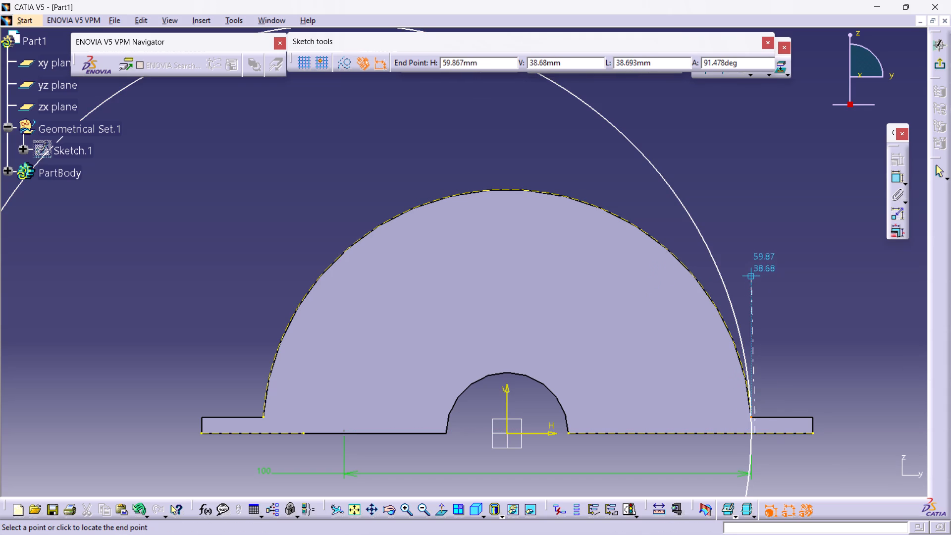
pyautogui.click(754, 273)
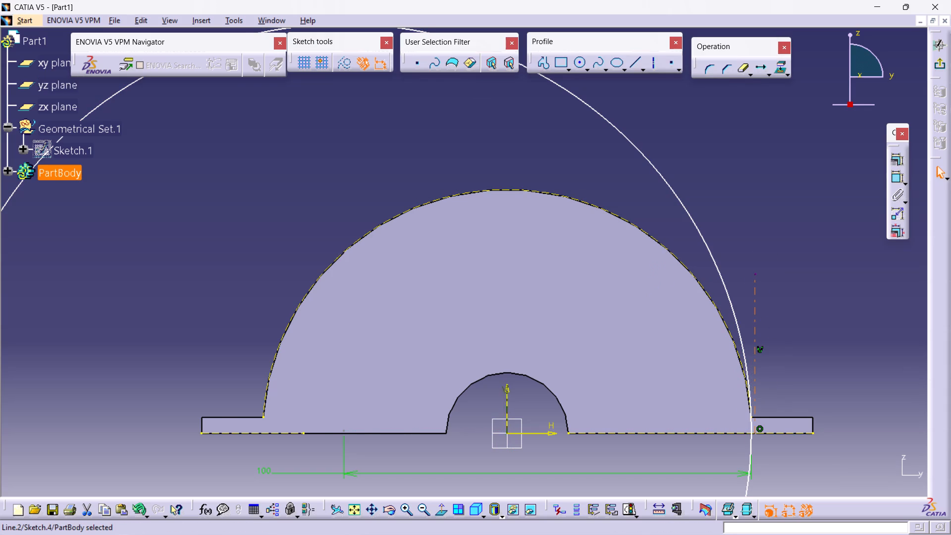
# Dimension the new vertical axis from the sketch's V axis and set the distance to 60 mm.
pyautogui.click(896, 176)
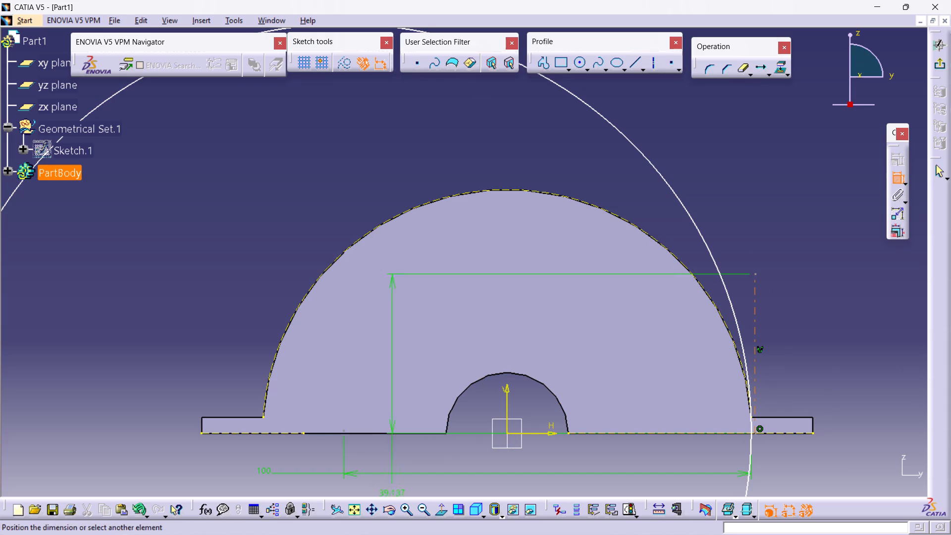
pyautogui.click(507, 394)
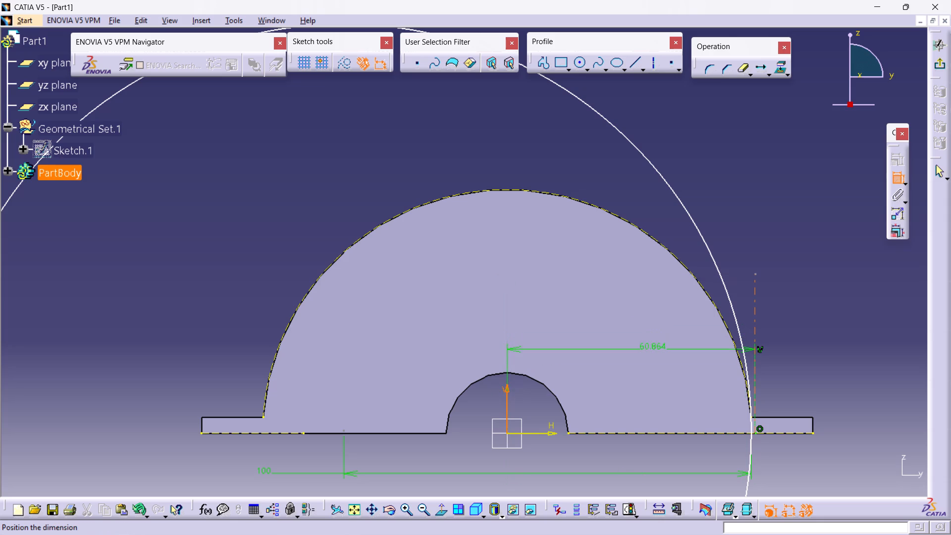
pyautogui.click(653, 349)
pyautogui.doubleClick(653, 345)
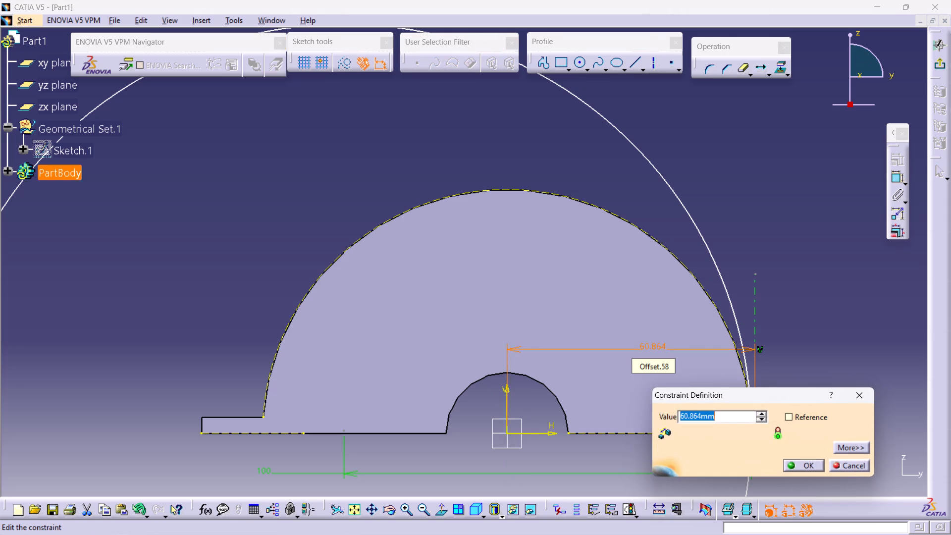
pyautogui.press('6')
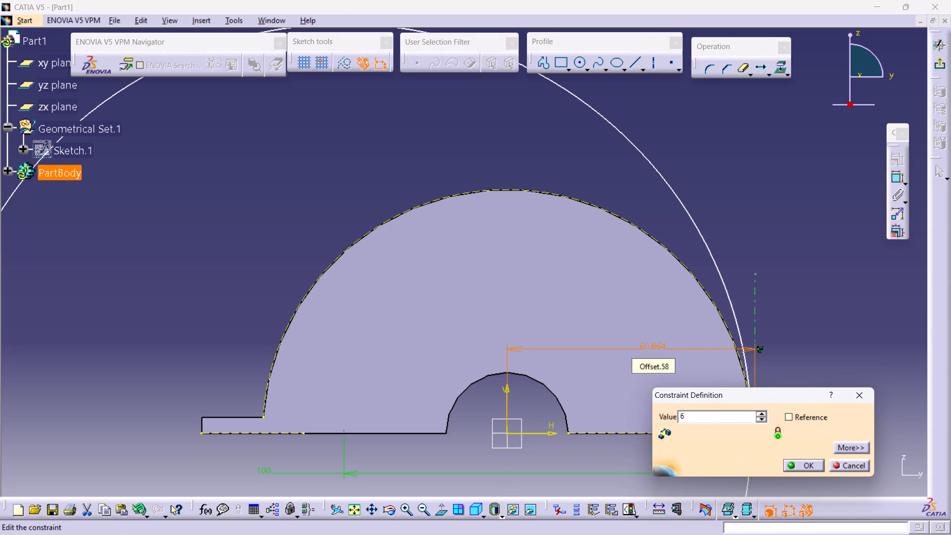
pyautogui.press('0')
pyautogui.press('Return')
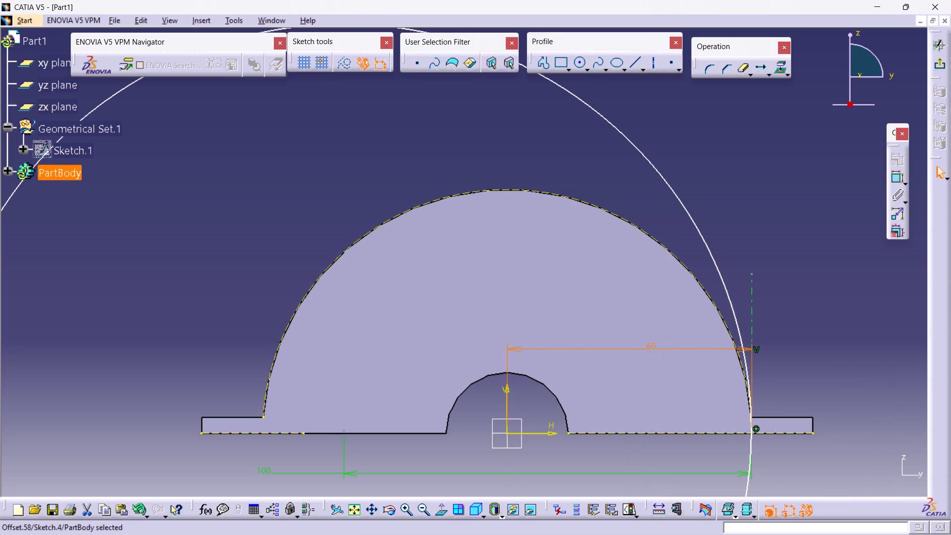
pyautogui.click(822, 267)
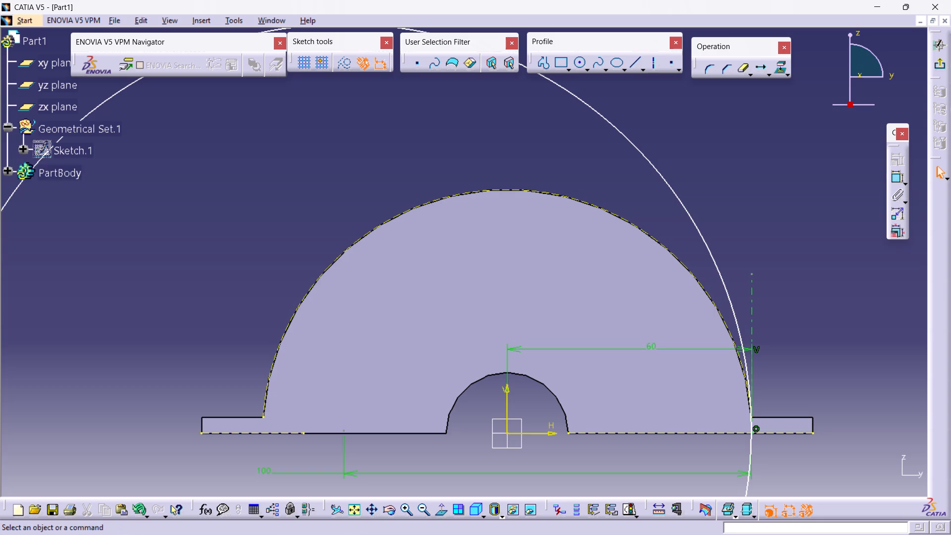
# Make the 100 mm radius circle tangent to the vertical axis at the 60 mm offset.
pyautogui.keyDown('ctrl'); pyautogui.click(751, 448); pyautogui.keyUp('ctrl')
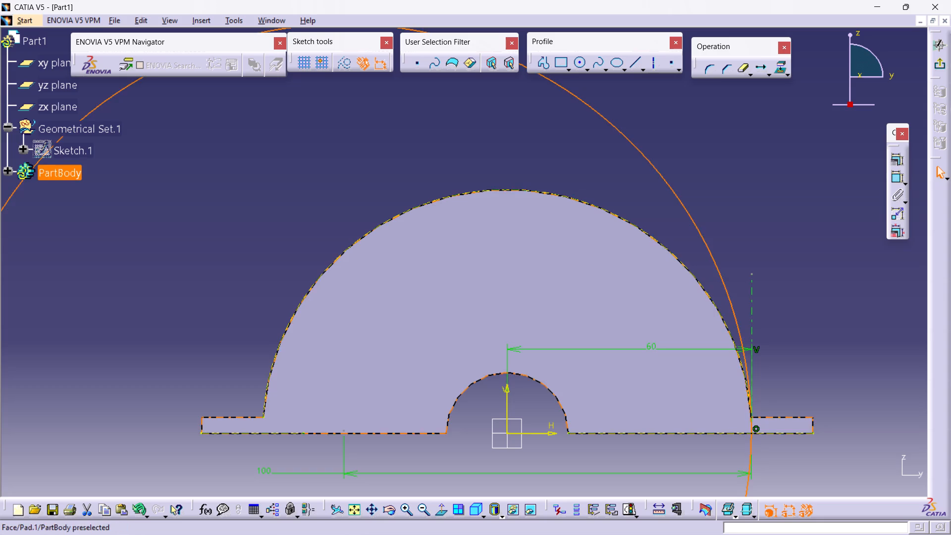
pyautogui.keyDown('ctrl'); pyautogui.click(751, 380); pyautogui.keyUp('ctrl')
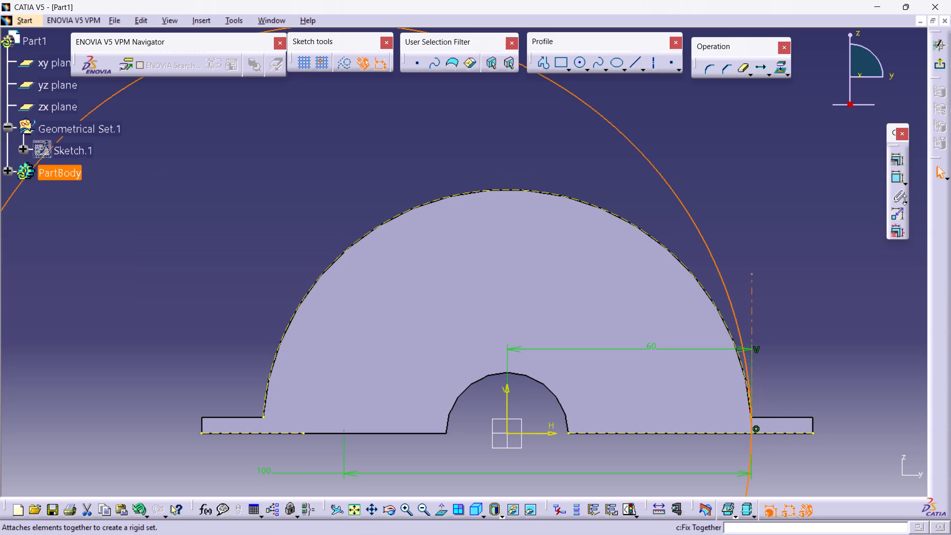
pyautogui.doubleClick(893, 179)
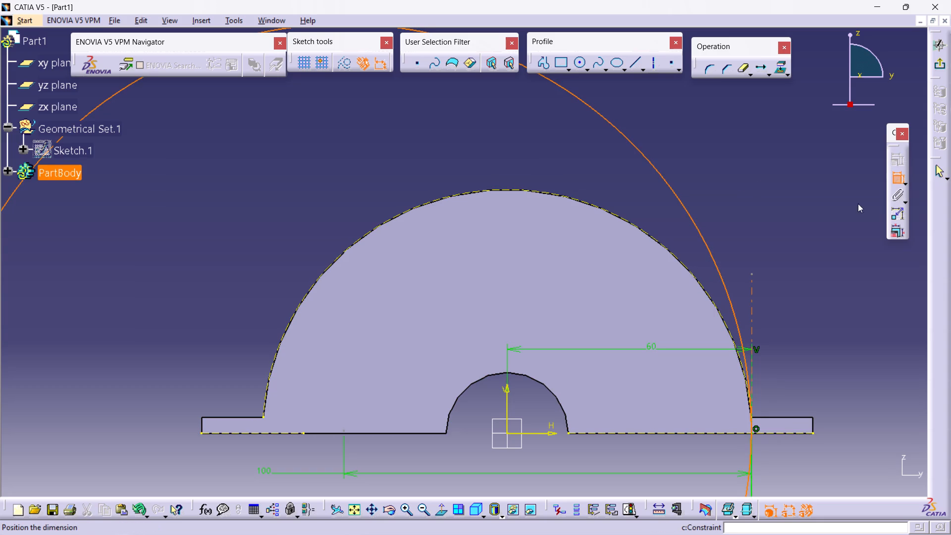
pyautogui.rightClick(790, 267)
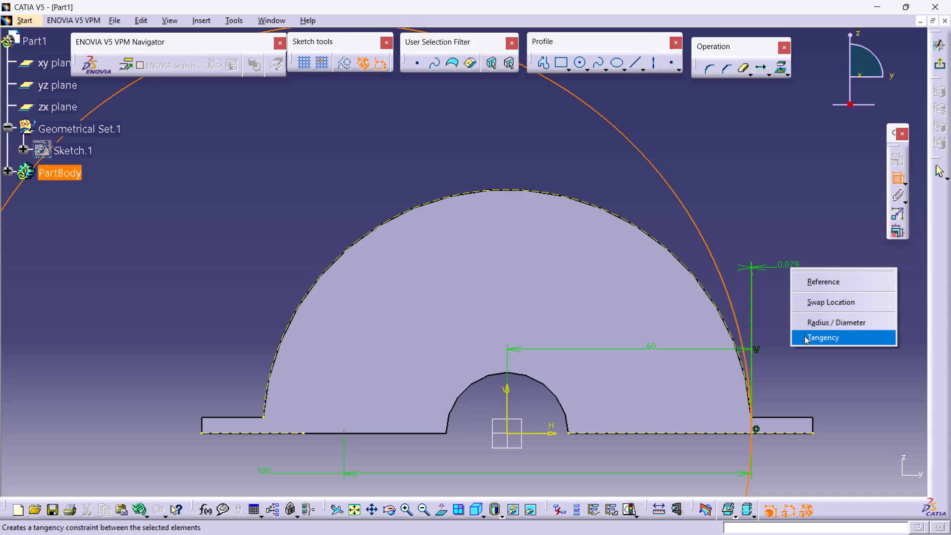
pyautogui.click(804, 336)
pyautogui.click(795, 352)
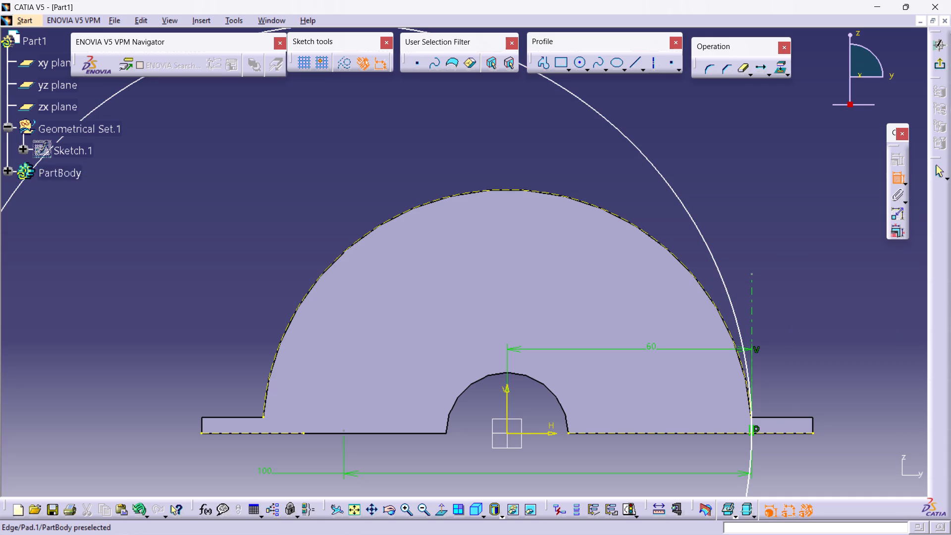
# Draw a horizontal line from the top of the 100 mm radius circle toward negative H, extending to about the circle's far side.
pyautogui.moveTo(710, 208); pyautogui.dragTo(774, 311, button='middle')
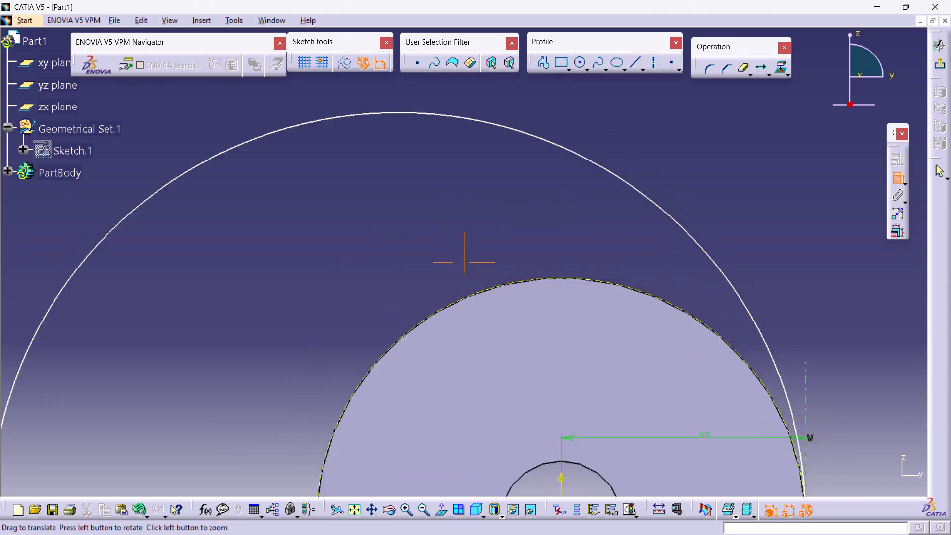
pyautogui.moveTo(774, 311); pyautogui.dragTo(808, 361, button='middle')
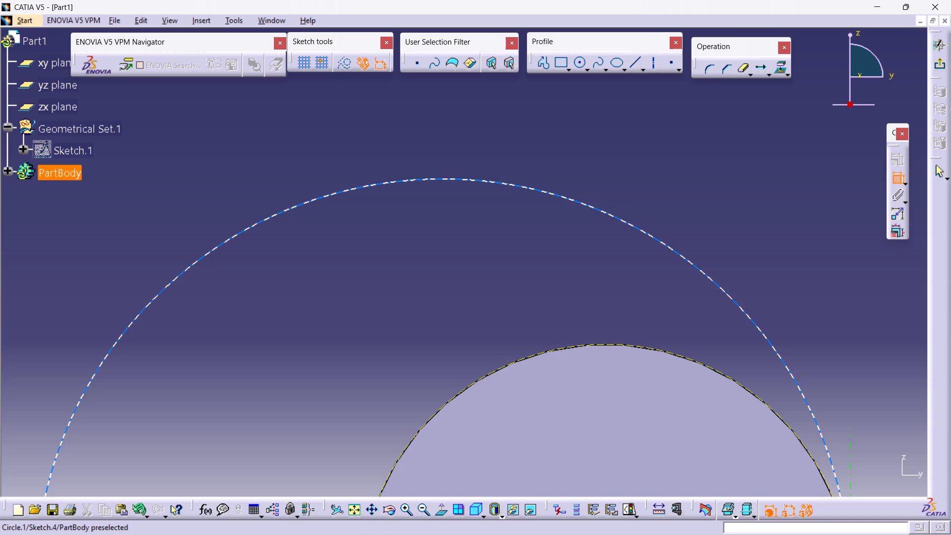
pyautogui.click(769, 170)
pyautogui.moveTo(773, 205); pyautogui.dragTo(859, 136, button='middle')
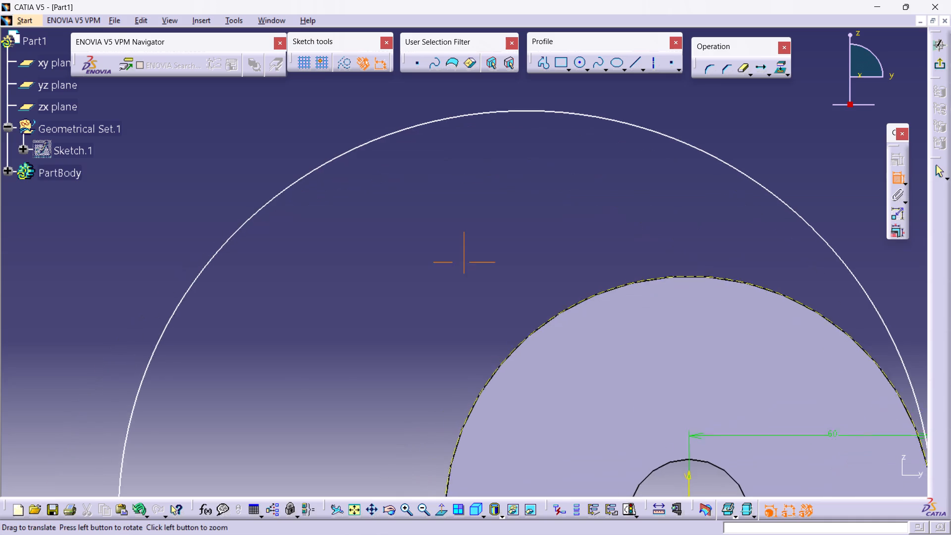
pyautogui.moveTo(859, 136); pyautogui.dragTo(860, 135, button='middle')
pyautogui.click(633, 62)
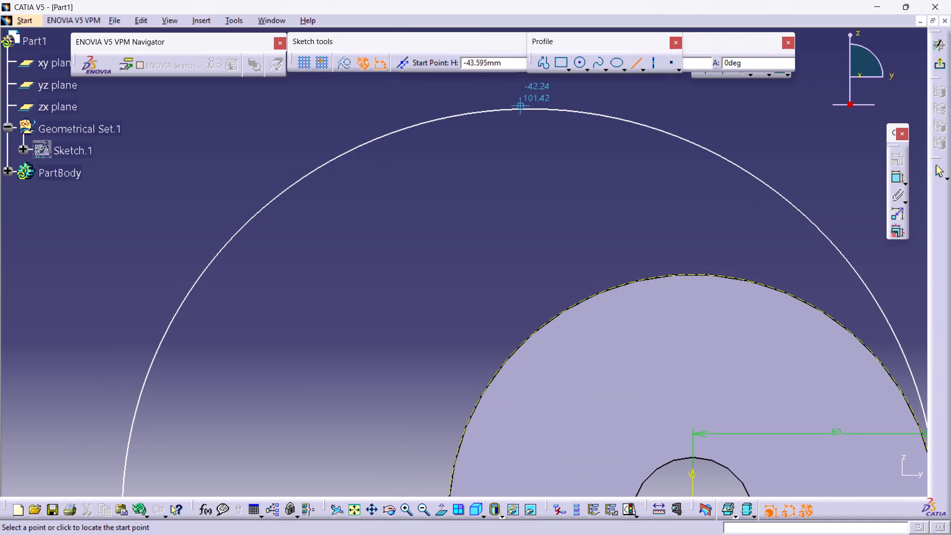
pyautogui.click(539, 110)
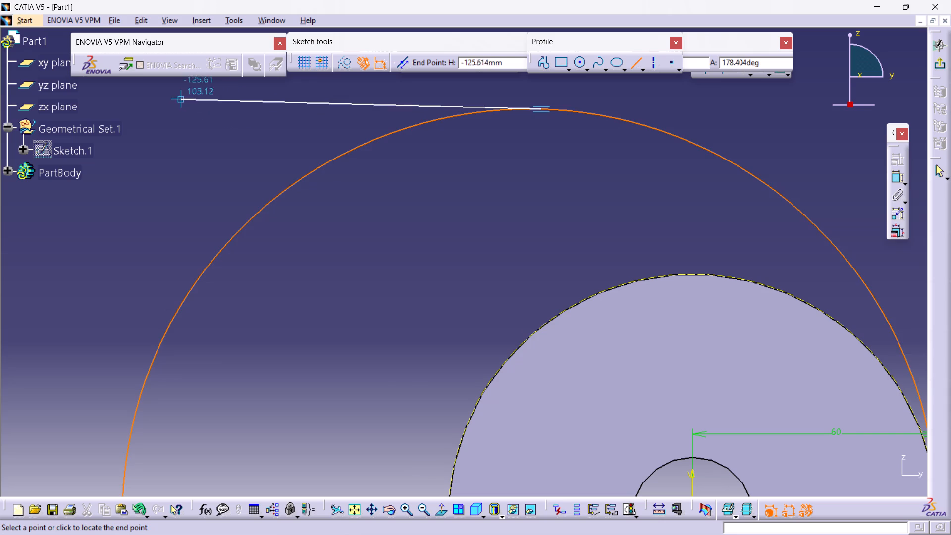
pyautogui.click(164, 110)
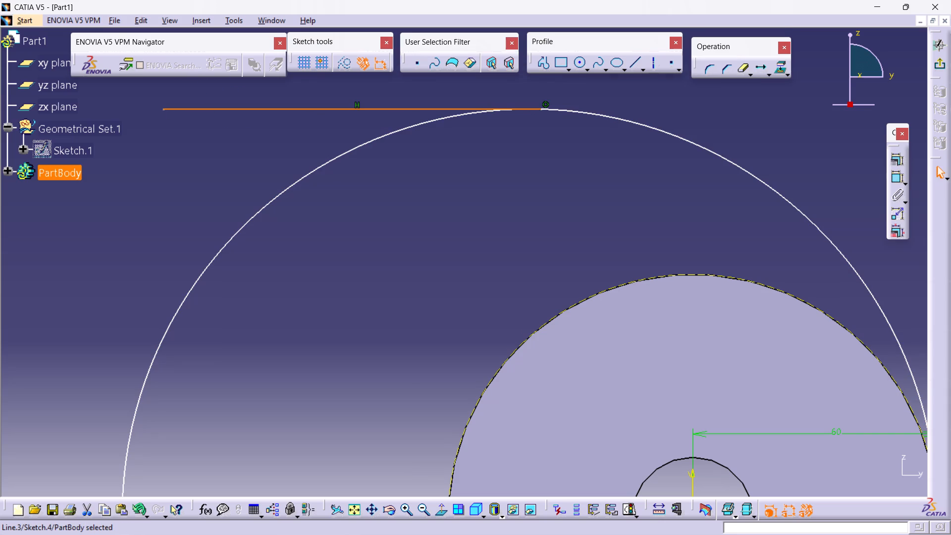
# Quick Trim the 100 mm radius circle down to the arc between the horizontal line's end and the vertical axis.
pyautogui.tripleClick(742, 72)
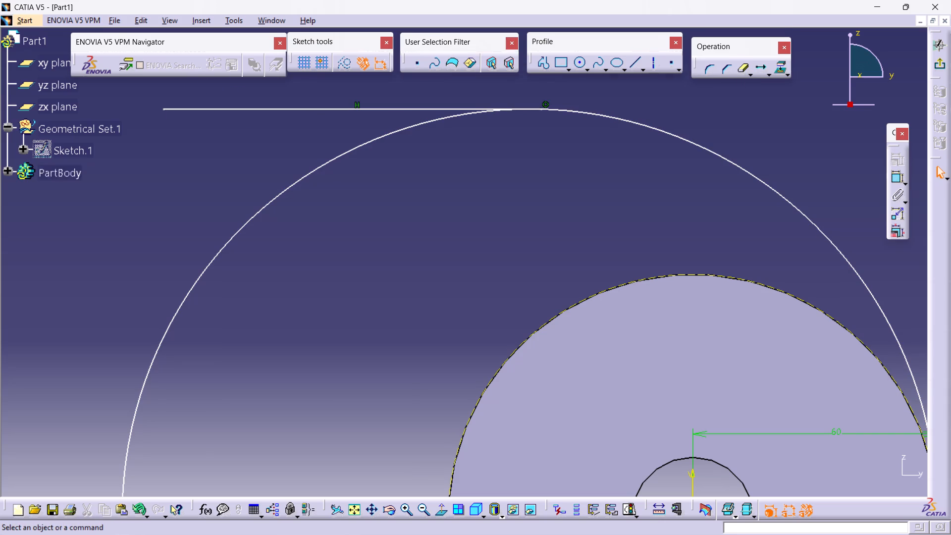
pyautogui.click(342, 155)
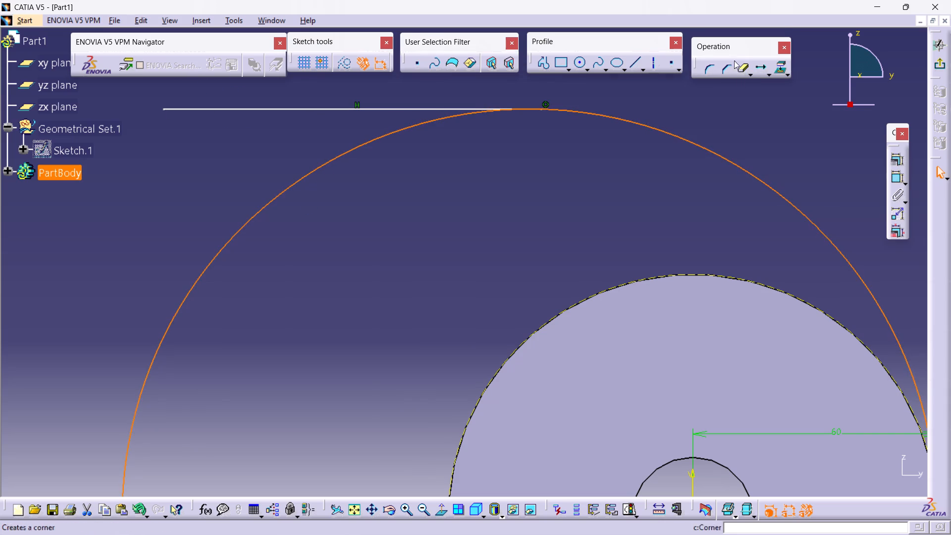
pyautogui.click(781, 118)
pyautogui.doubleClick(745, 69)
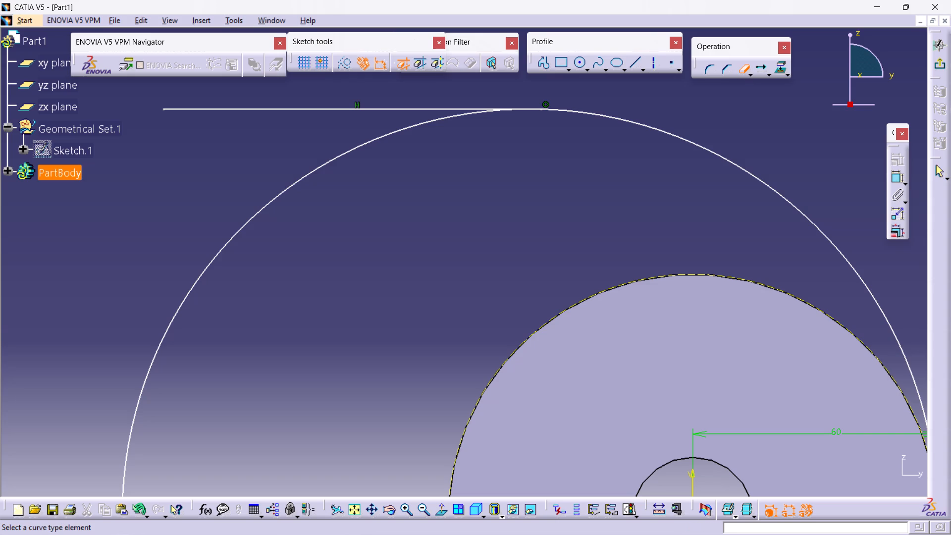
pyautogui.click(352, 149)
pyautogui.moveTo(456, 148); pyautogui.dragTo(269, 0, button='middle')
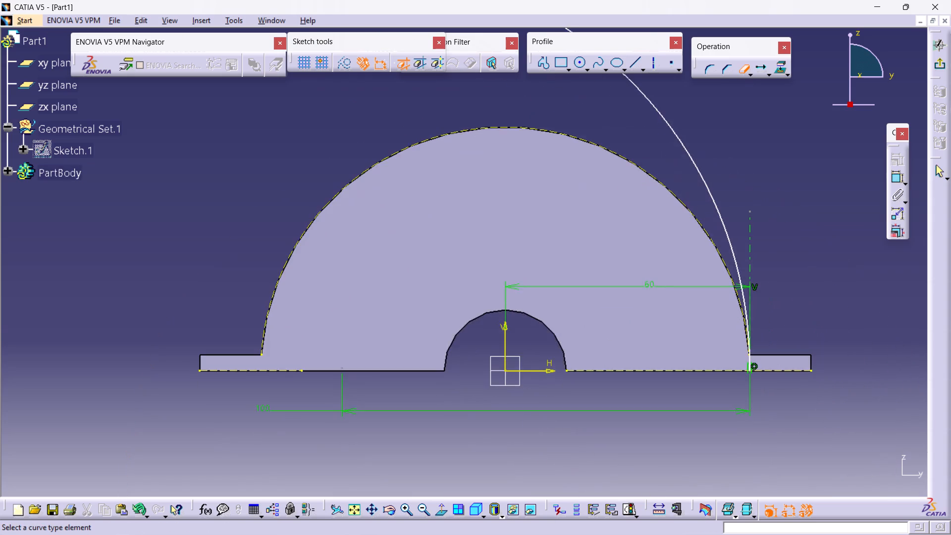
pyautogui.moveTo(269, 0); pyautogui.dragTo(412, 176, button='middle')
pyautogui.keyDown('ctrl'); pyautogui.moveTo(413, 194); pyautogui.dragTo(413, 209, button='middle'); pyautogui.keyUp('ctrl')
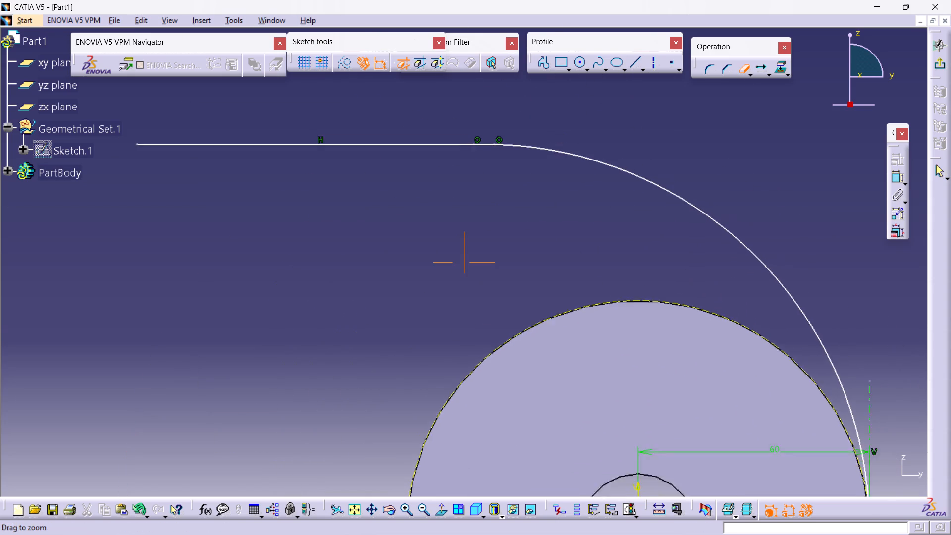
pyautogui.keyDown('ctrl'); pyautogui.moveTo(413, 209); pyautogui.dragTo(412, 241, button='middle'); pyautogui.keyUp('ctrl')
pyautogui.click(610, 181)
pyautogui.click(744, 68)
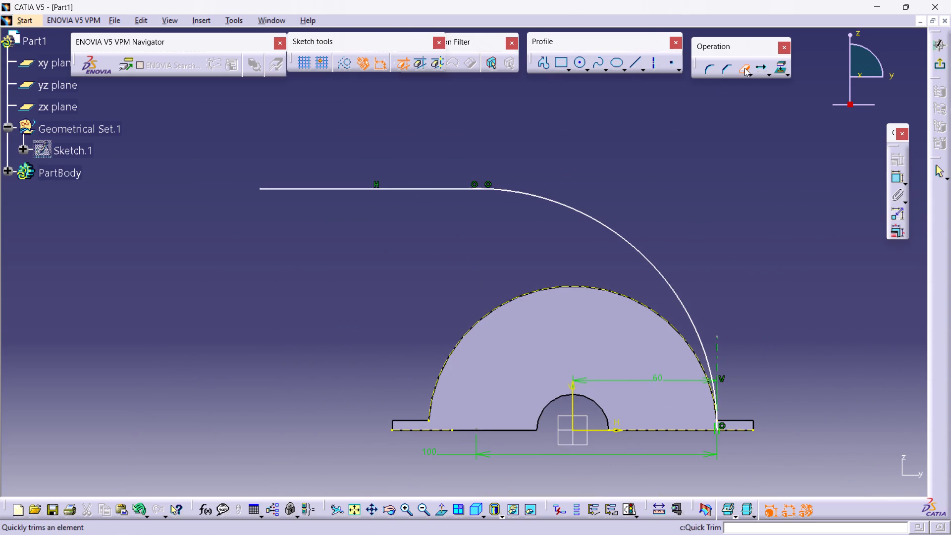
# Constrain the horizontal line tangent to the trimmed arc.
pyautogui.keyDown('ctrl'); pyautogui.click(424, 188); pyautogui.keyUp('ctrl')
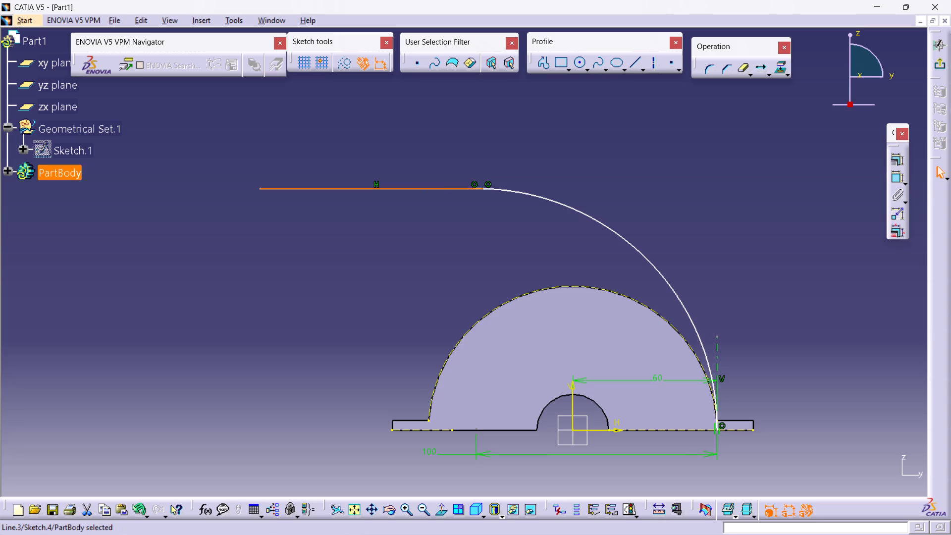
pyautogui.keyDown('ctrl'); pyautogui.click(510, 189); pyautogui.keyUp('ctrl')
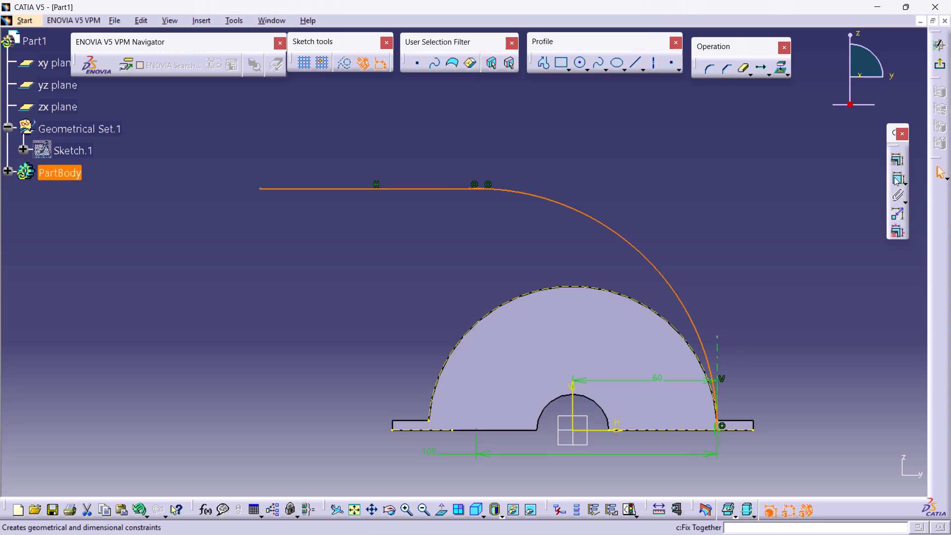
pyautogui.click(892, 177)
pyautogui.rightClick(748, 175)
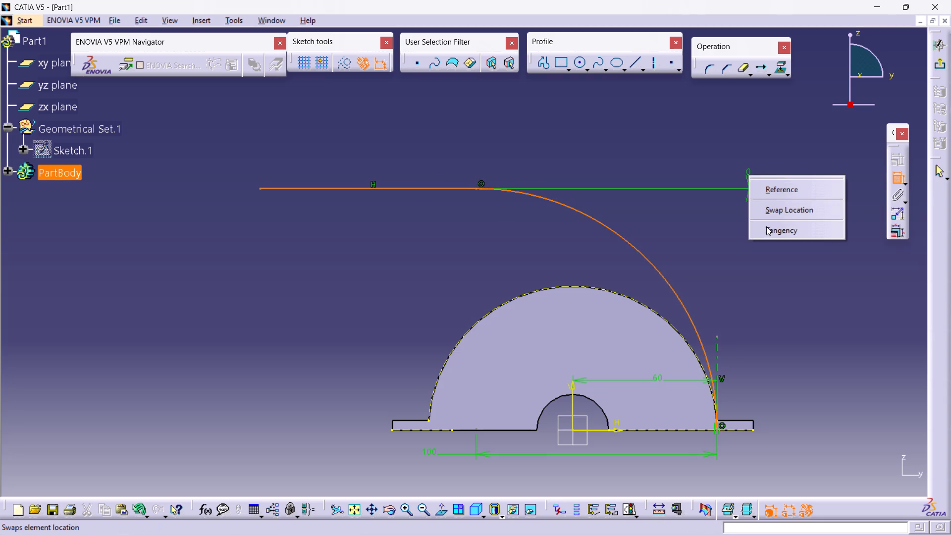
pyautogui.click(766, 226)
pyautogui.click(664, 212)
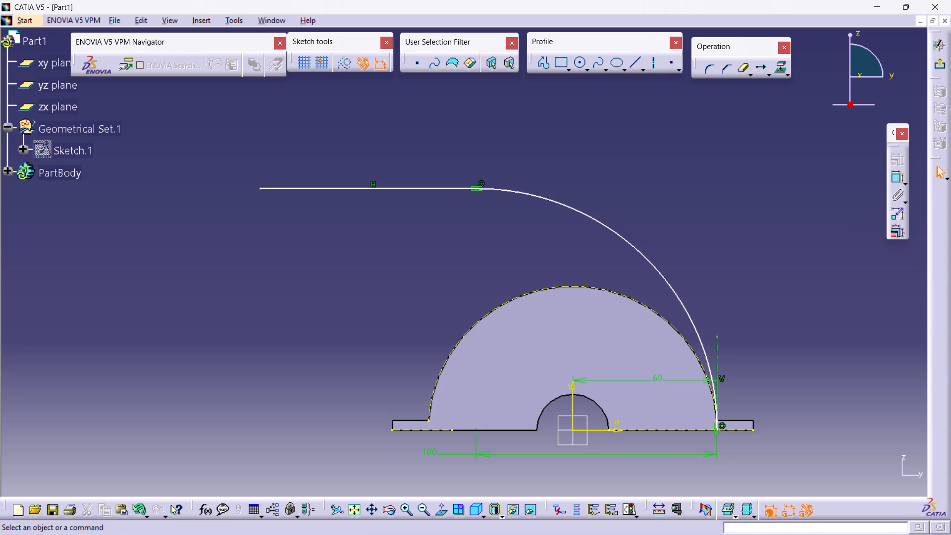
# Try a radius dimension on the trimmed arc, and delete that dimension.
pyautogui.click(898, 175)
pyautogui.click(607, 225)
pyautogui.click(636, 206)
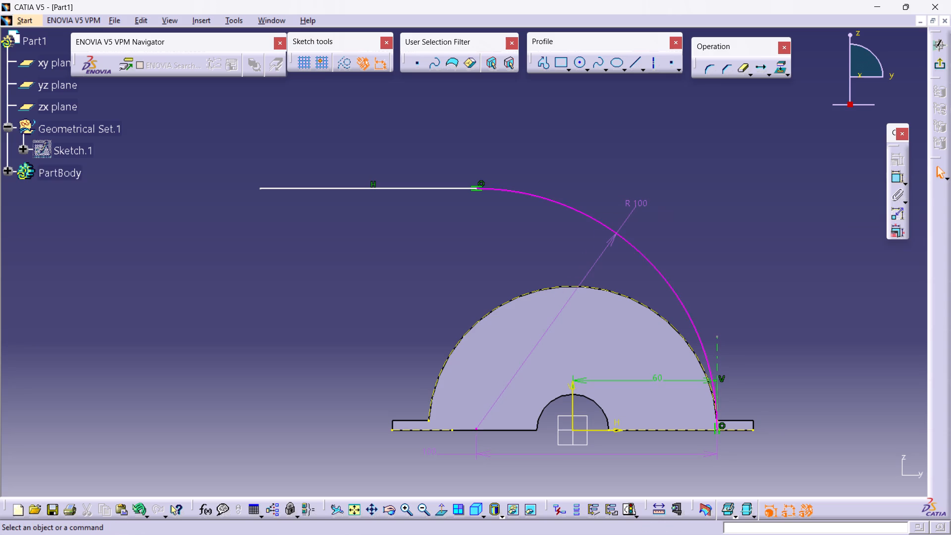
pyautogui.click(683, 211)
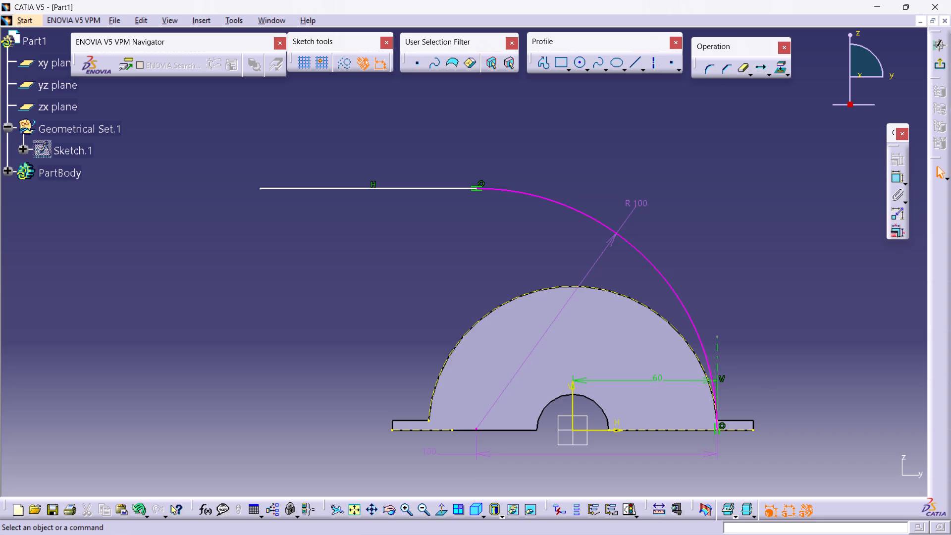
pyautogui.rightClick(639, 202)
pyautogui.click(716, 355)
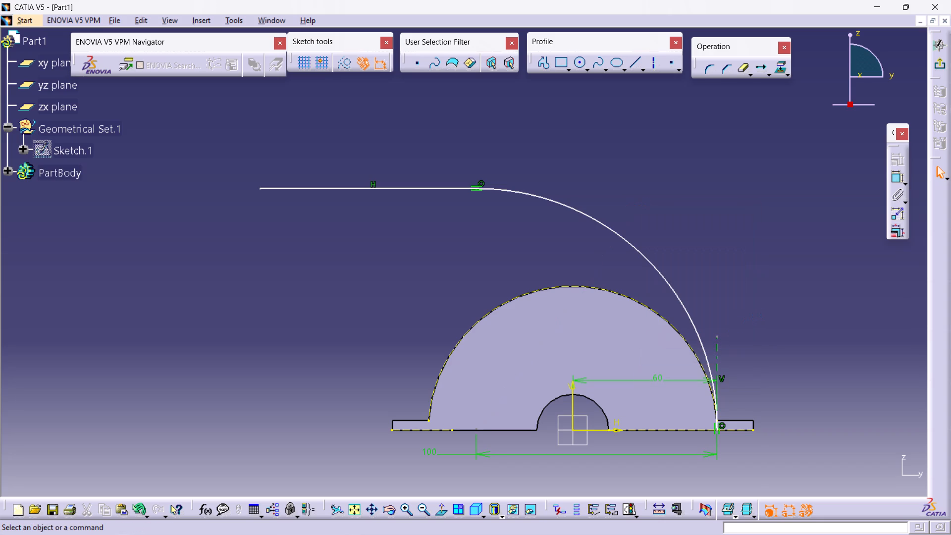
# Dimension the horizontal line's length and set it to 81.5 mm.
pyautogui.moveTo(739, 295); pyautogui.dragTo(746, 204, button='middle')
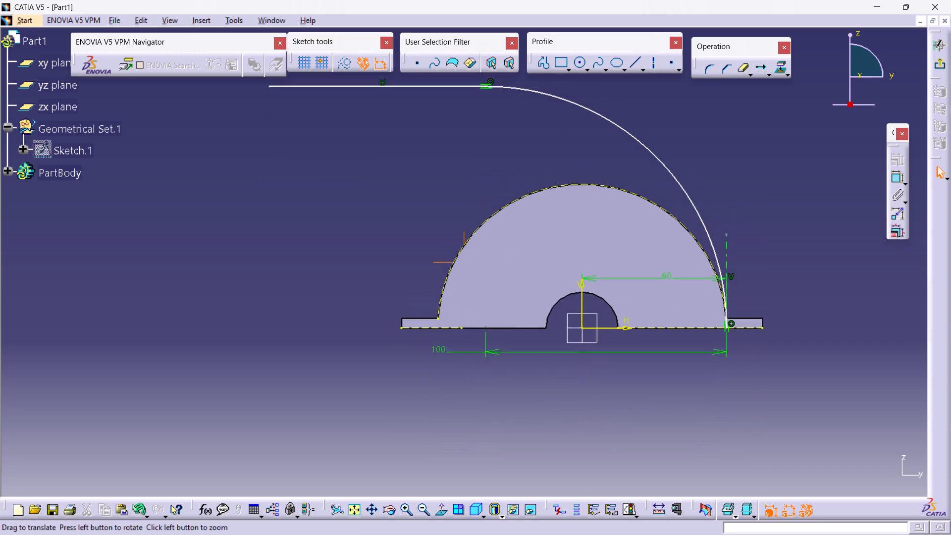
pyautogui.moveTo(746, 204); pyautogui.dragTo(746, 256, button='middle')
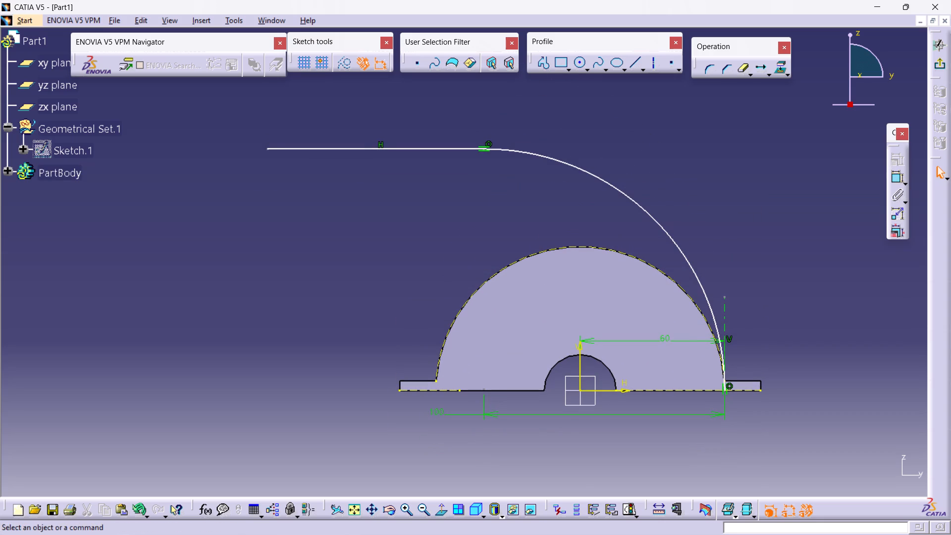
pyautogui.doubleClick(894, 171)
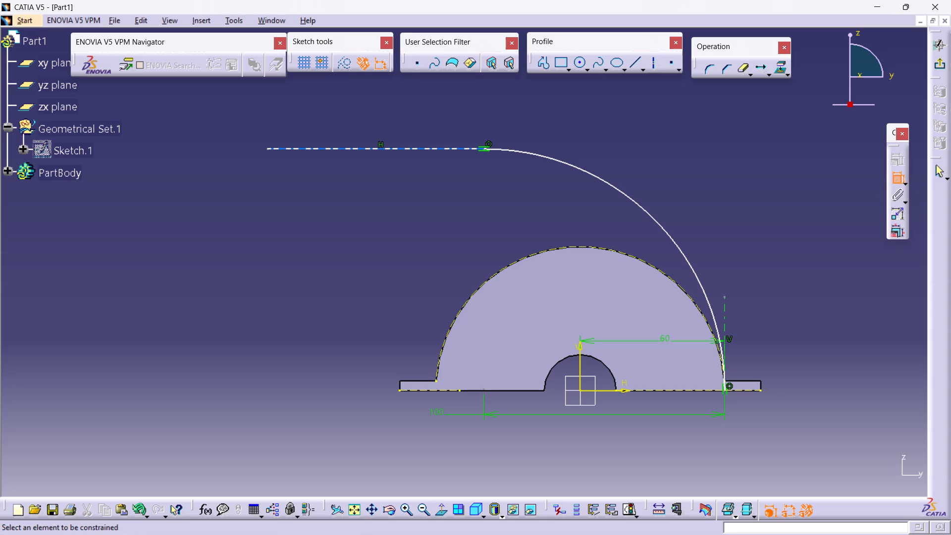
pyautogui.click(427, 146)
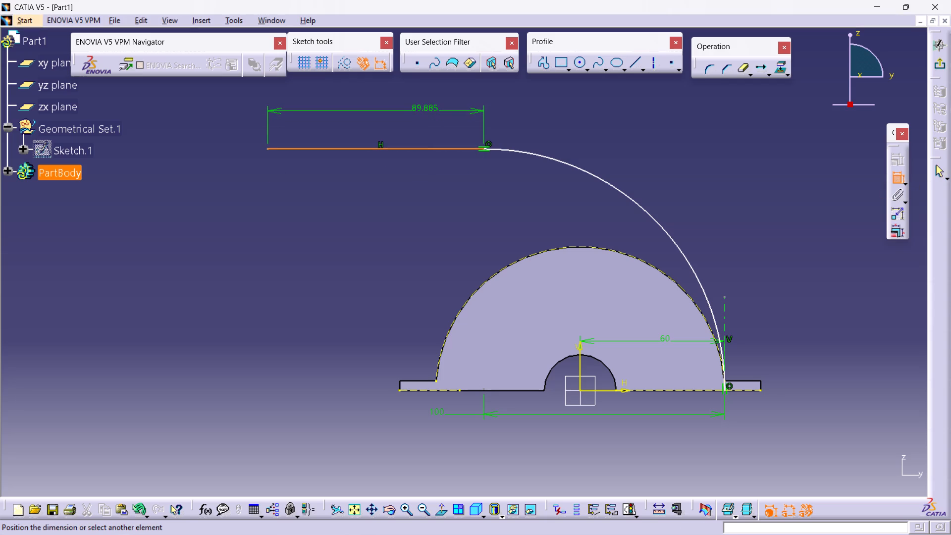
pyautogui.click(425, 110)
pyautogui.click(425, 110)
pyautogui.doubleClick(425, 105)
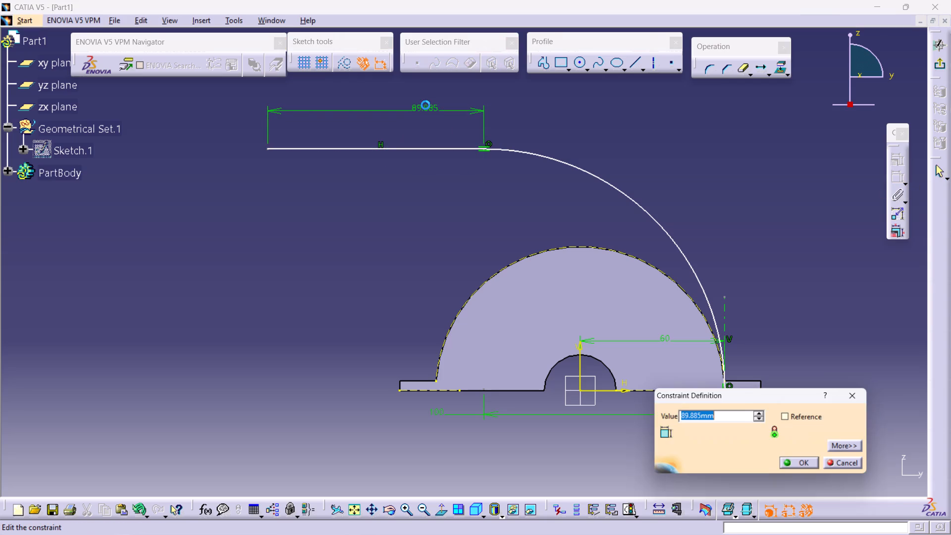
pyautogui.write('81.5')
pyautogui.press('Return')
pyautogui.click(428, 225)
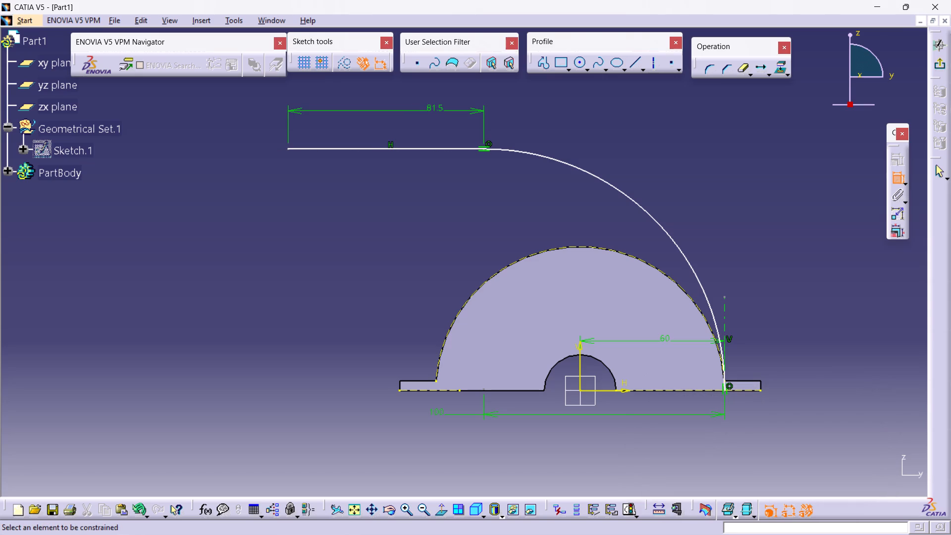
# Draw a second horizontal line about 67 mm long from the 81.5 mm line's free end toward negative H.
pyautogui.moveTo(321, 252); pyautogui.dragTo(419, 263, button='middle')
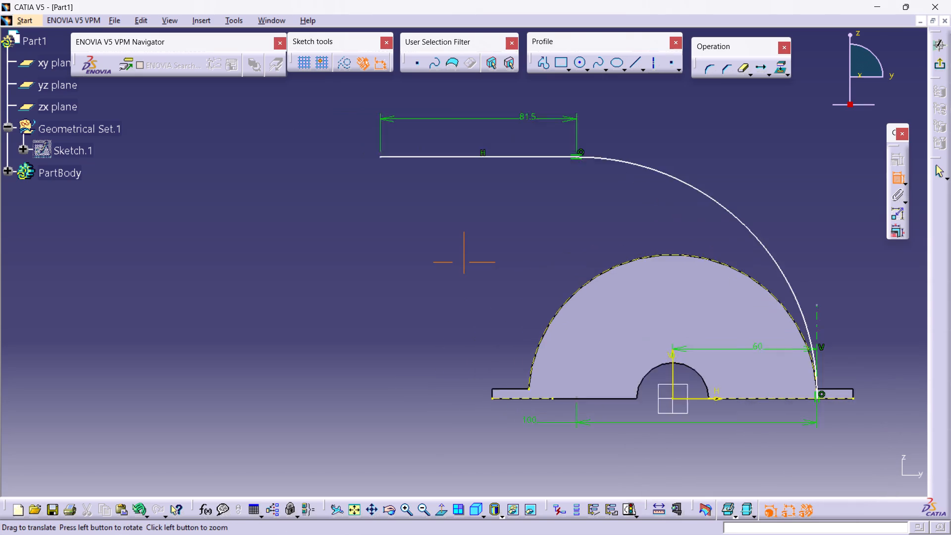
pyautogui.moveTo(419, 263); pyautogui.dragTo(438, 304, button='middle')
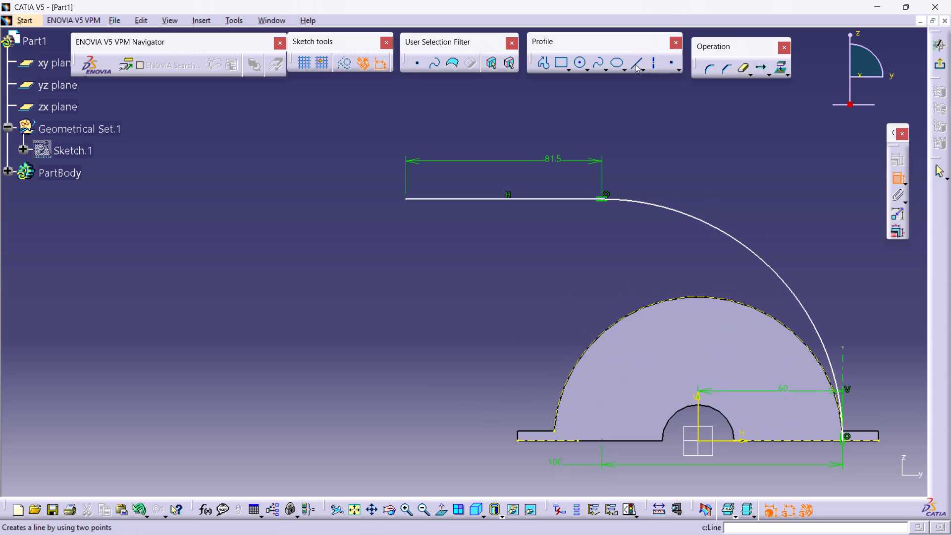
pyautogui.click(635, 63)
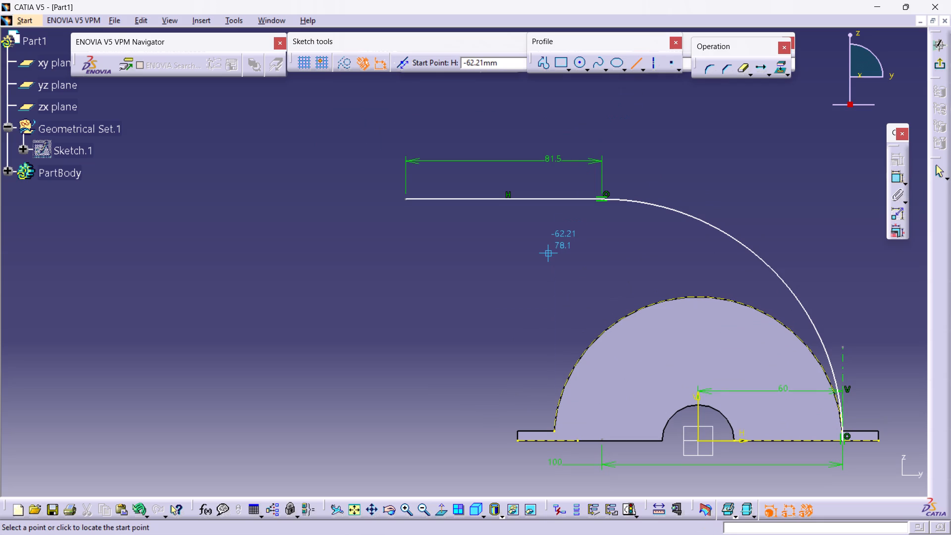
pyautogui.click(403, 198)
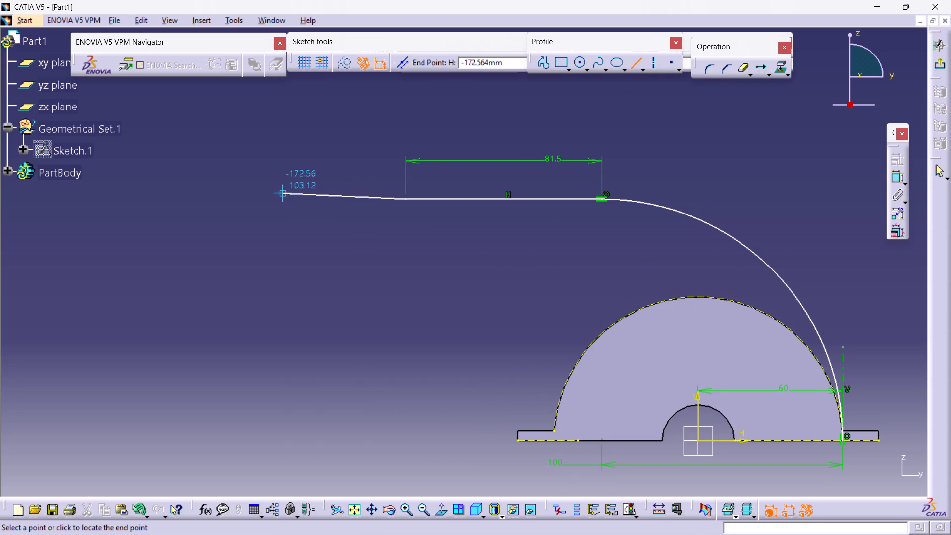
pyautogui.click(245, 199)
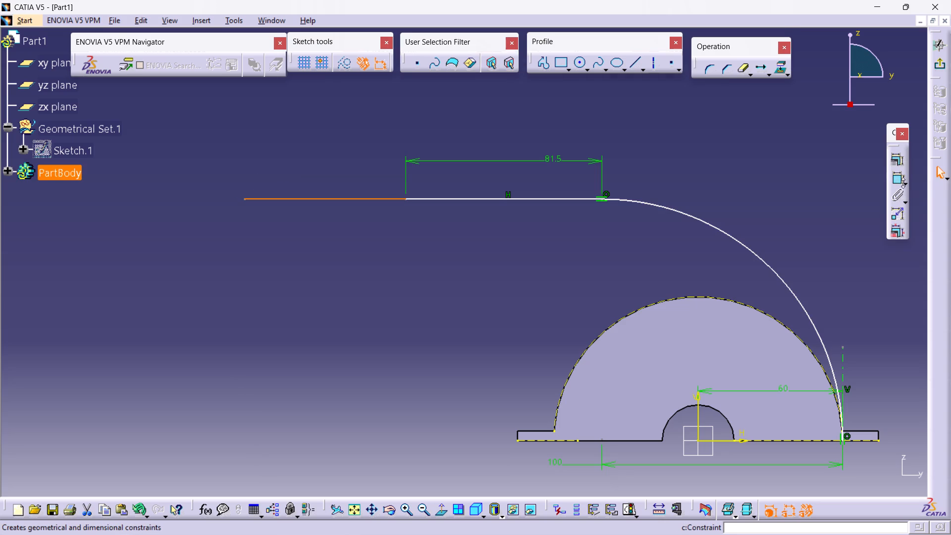
# Dimension the second horizontal line's length and set it to 57.5 mm.
pyautogui.click(896, 177)
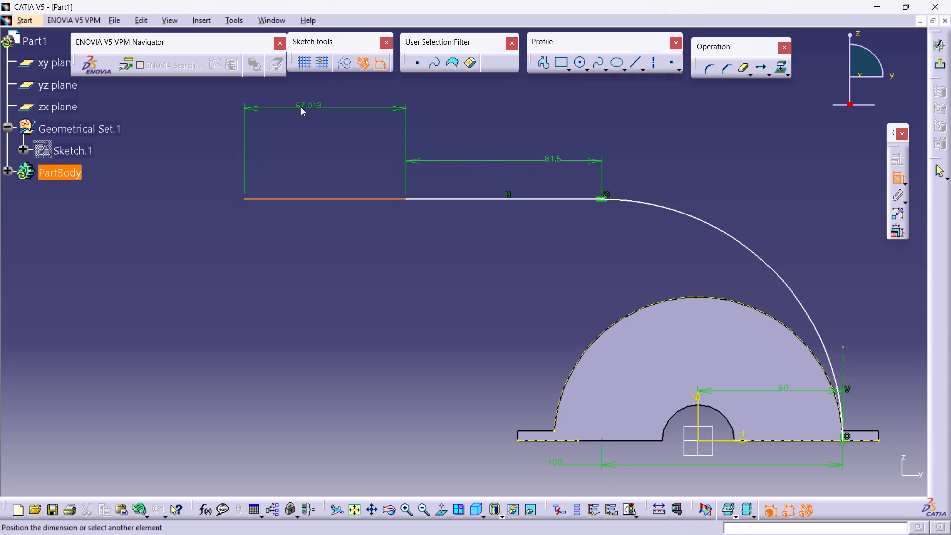
pyautogui.click(311, 109)
pyautogui.doubleClick(306, 105)
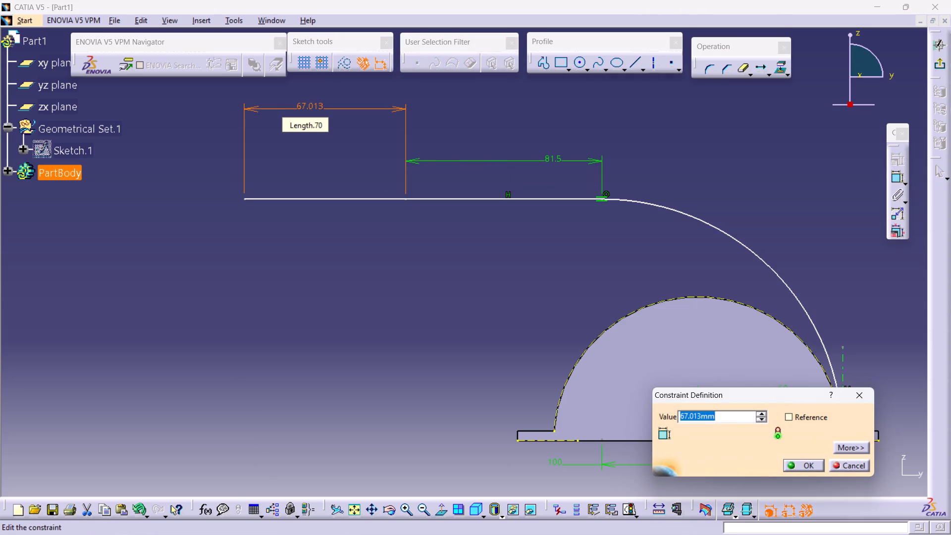
pyautogui.write('57.5')
pyautogui.press('Return')
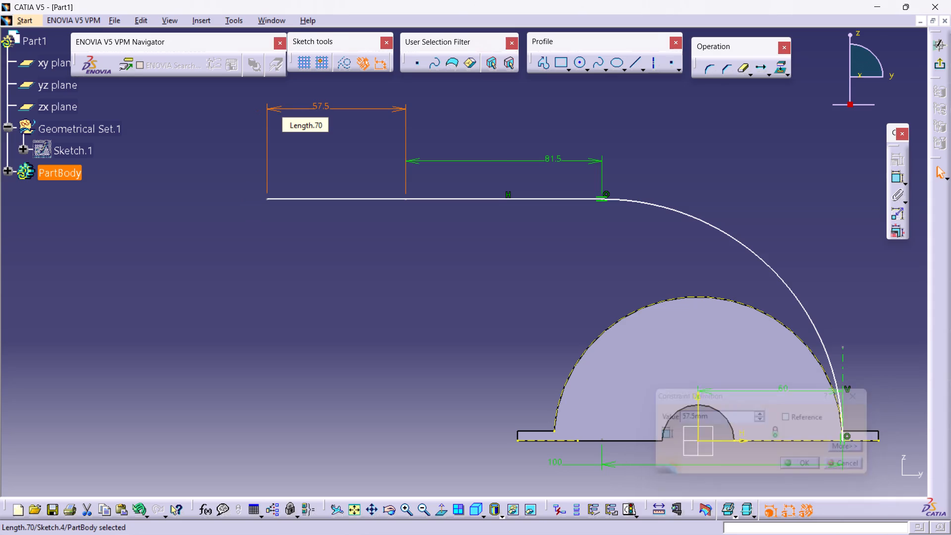
pyautogui.click(374, 287)
pyautogui.click(487, 284)
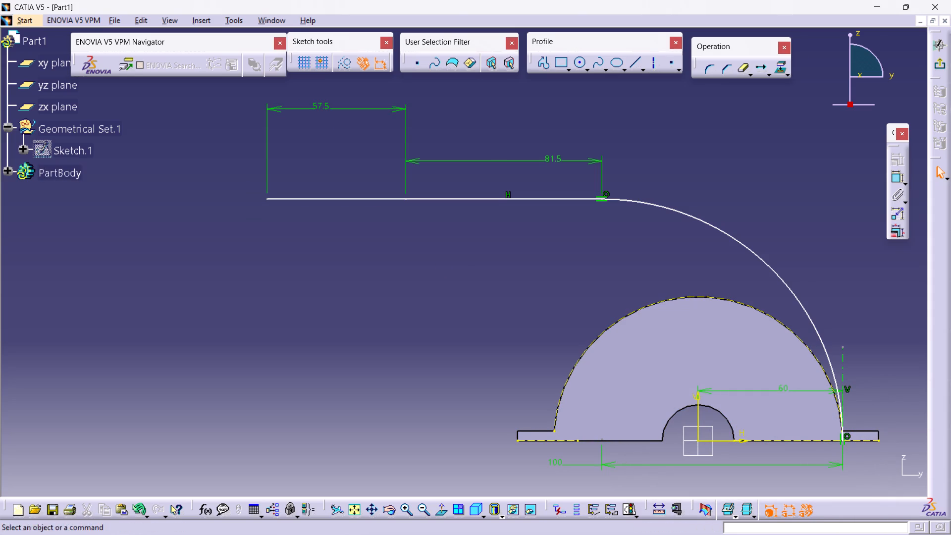
# Reposition the 100 mm dimension from below the bracket to just above the half-ring.
pyautogui.moveTo(836, 464); pyautogui.dragTo(735, 250)
pyautogui.click(735, 250)
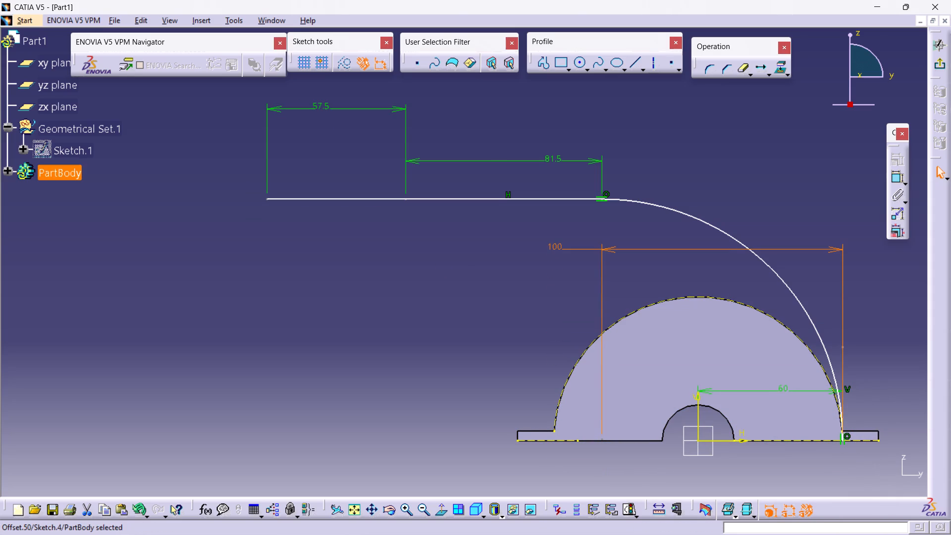
pyautogui.click(803, 176)
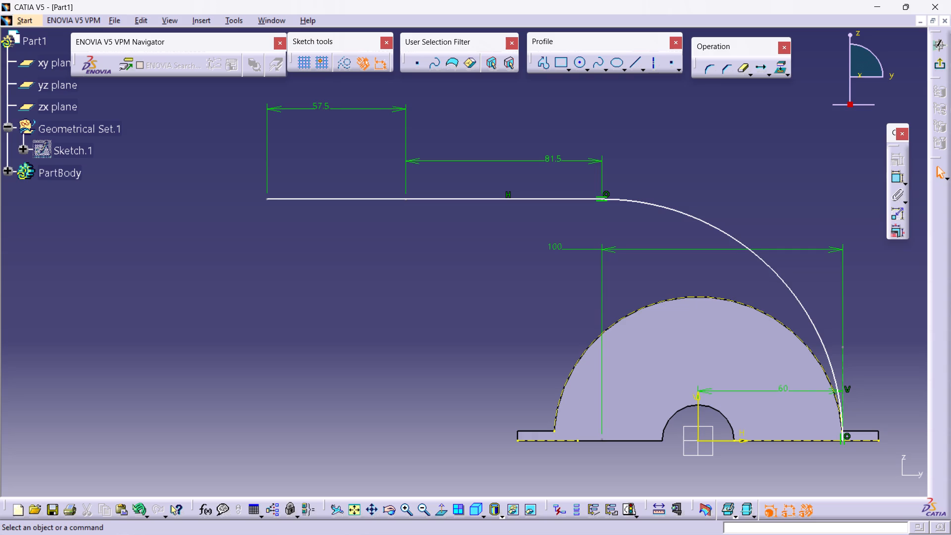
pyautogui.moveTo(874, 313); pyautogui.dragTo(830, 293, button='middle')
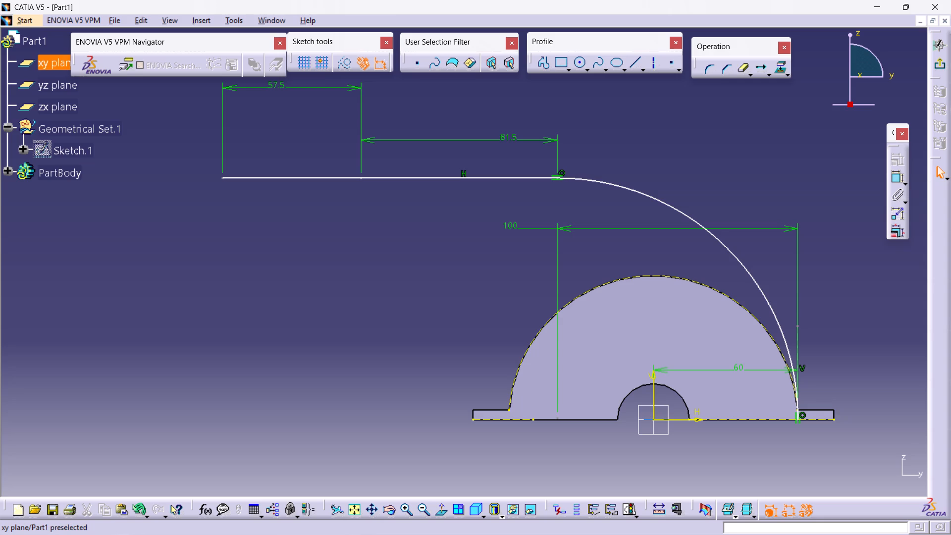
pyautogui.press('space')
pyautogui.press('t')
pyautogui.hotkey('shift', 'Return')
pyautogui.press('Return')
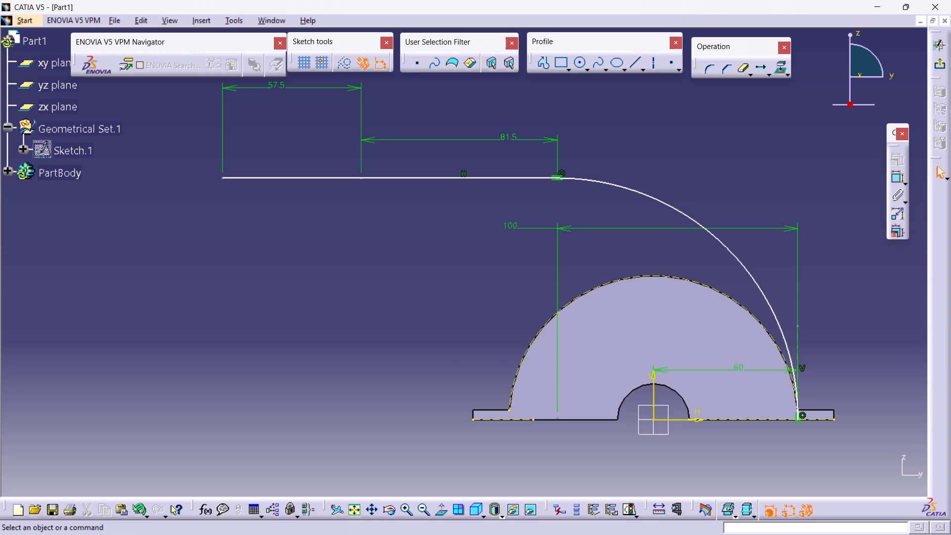
# Exit the sketch and return to the 3D part.
pyautogui.click(947, 64)
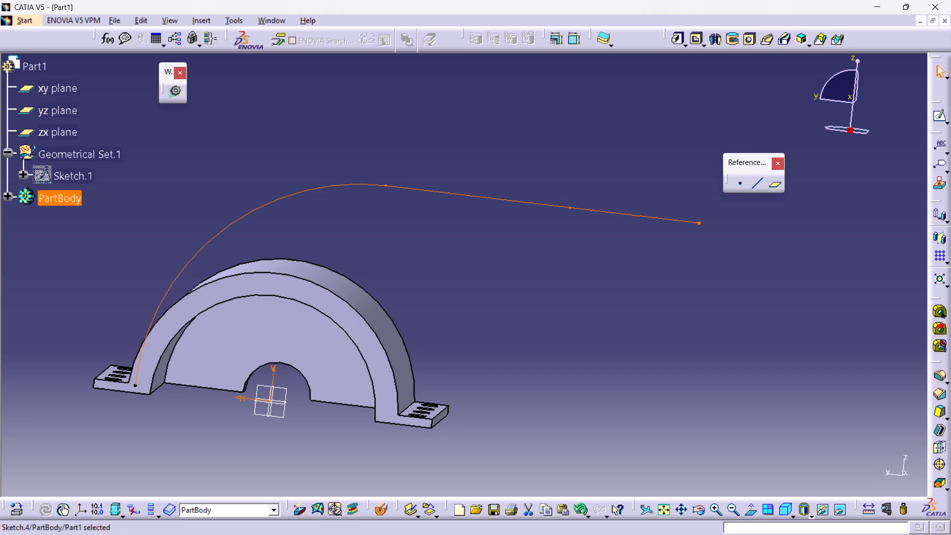
# Open a new sketch on the yz plane.
pyautogui.click(59, 110)
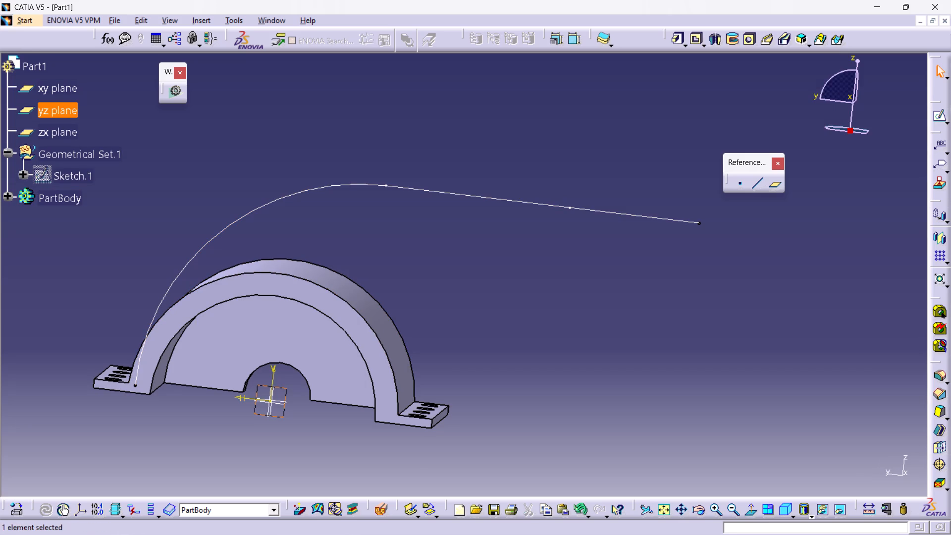
pyautogui.click(938, 115)
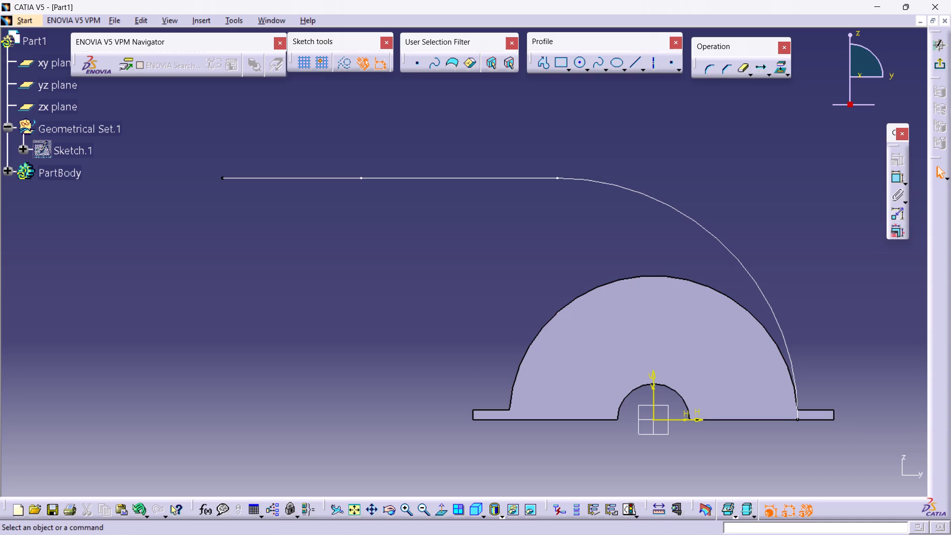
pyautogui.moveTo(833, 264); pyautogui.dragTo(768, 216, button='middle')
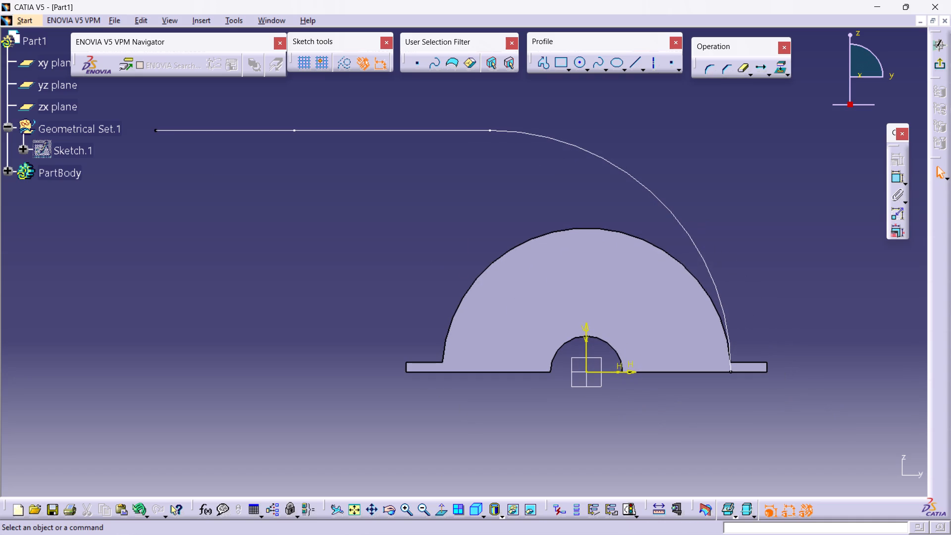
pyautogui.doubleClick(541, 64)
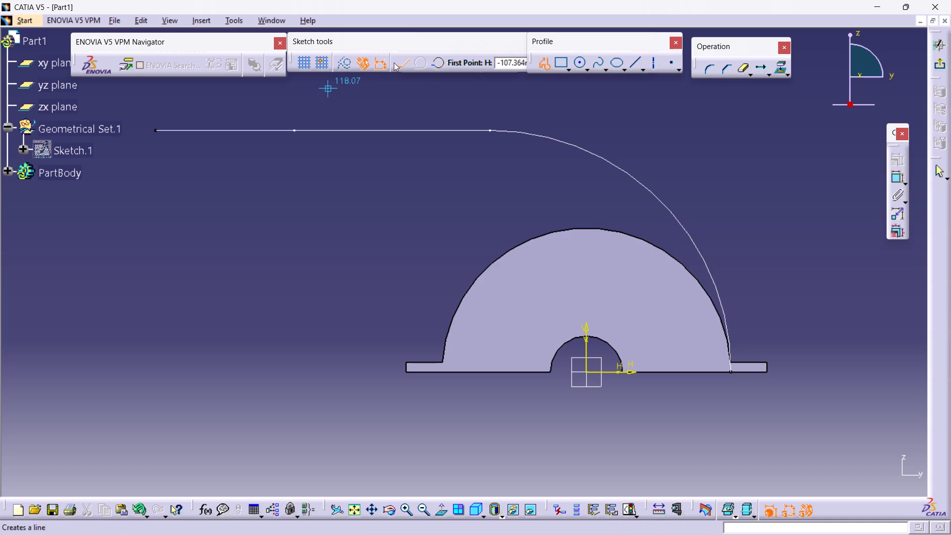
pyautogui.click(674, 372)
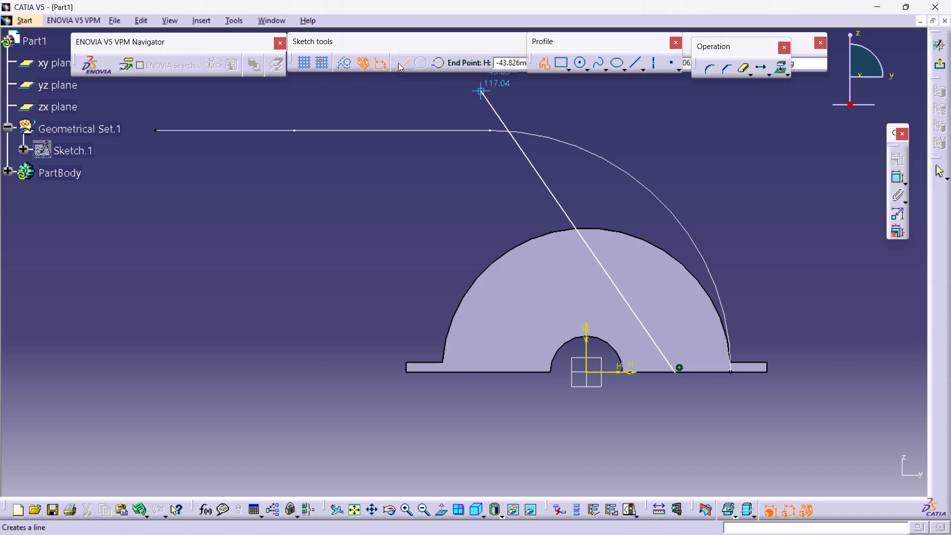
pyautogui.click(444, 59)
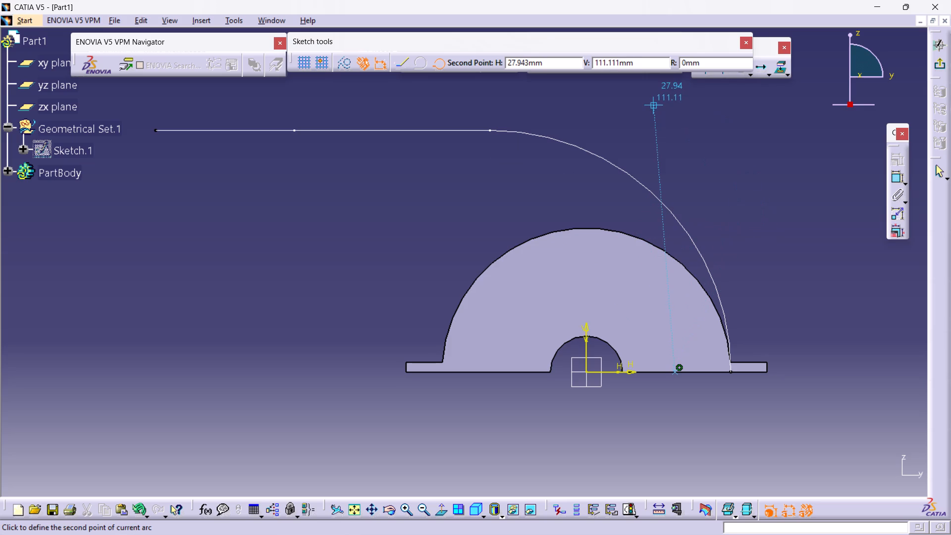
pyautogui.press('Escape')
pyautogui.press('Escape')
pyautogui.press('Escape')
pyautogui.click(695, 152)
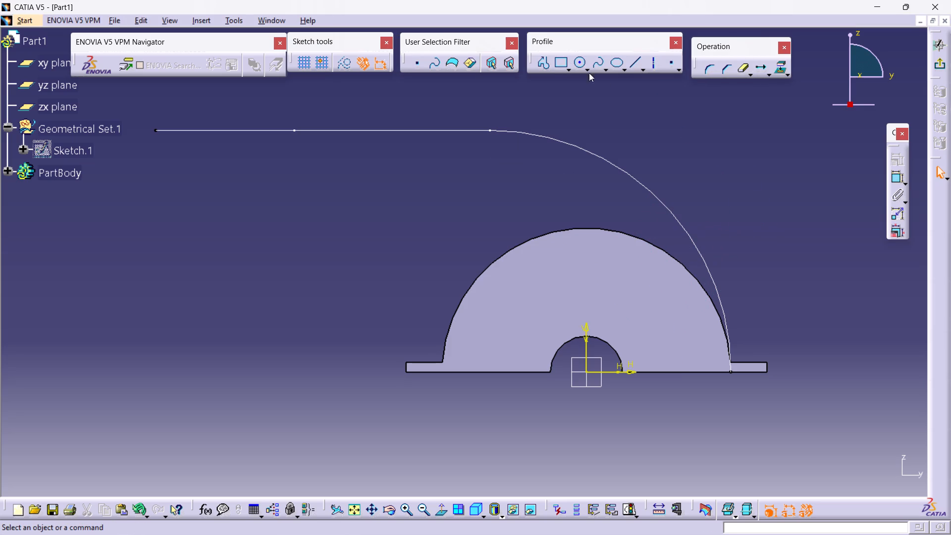
# Draw a circle of about 34.5 mm radius above and outside the existing tangent arc, and dimension its radius.
pyautogui.doubleClick(577, 63)
pyautogui.click(737, 149)
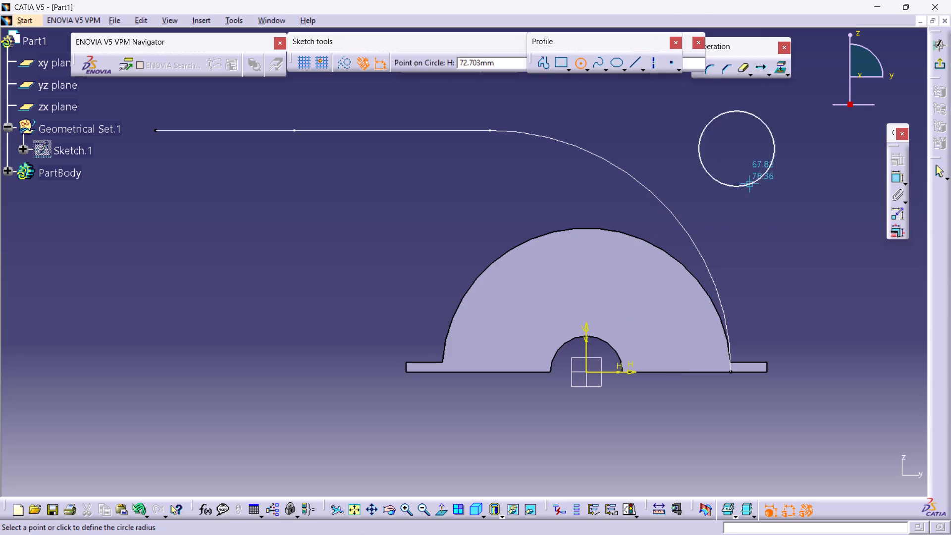
pyautogui.click(783, 219)
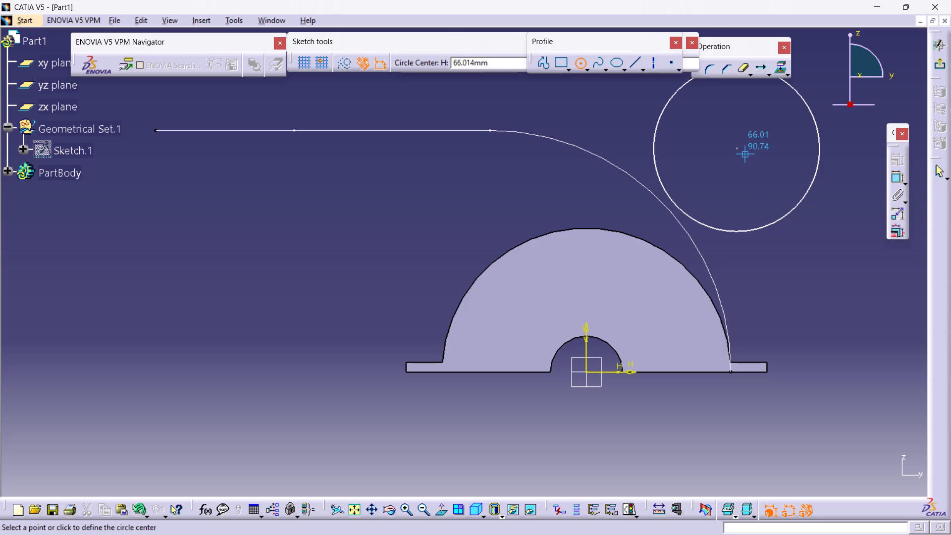
pyautogui.click(895, 177)
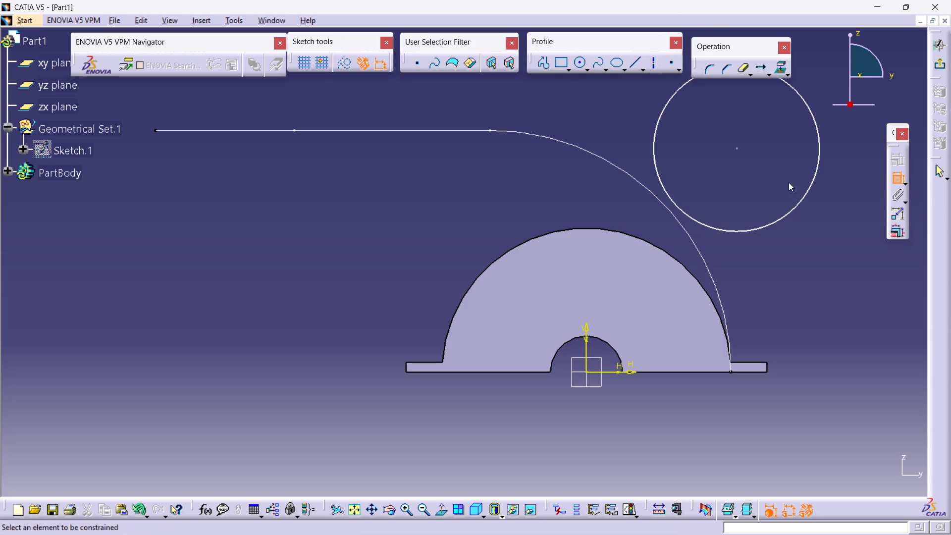
pyautogui.click(804, 195)
pyautogui.click(820, 234)
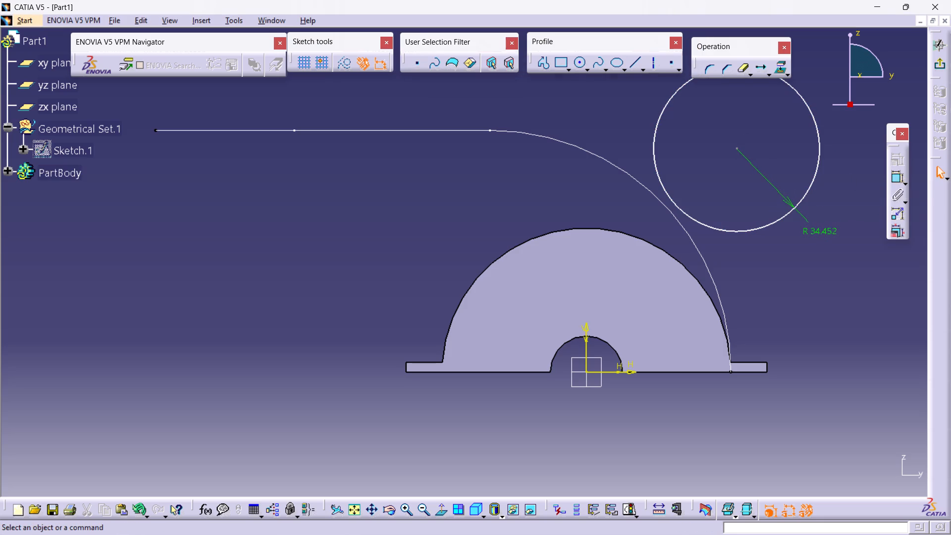
pyautogui.press('Left')
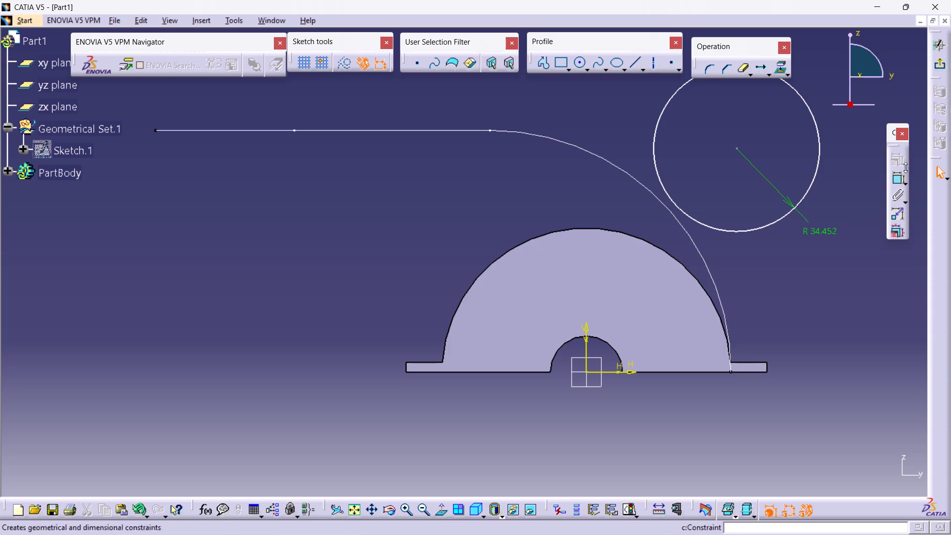
# Draw a vertical axis about 62 mm long upward from the bracket's base line at H about 25 mm.
pyautogui.click(654, 64)
pyautogui.moveTo(659, 203); pyautogui.dragTo(604, 103, button='middle')
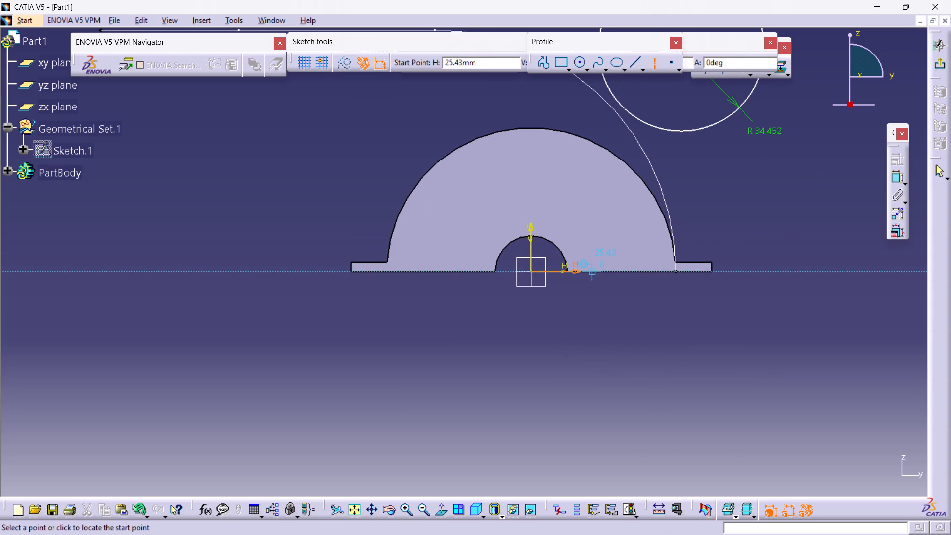
pyautogui.click(593, 271)
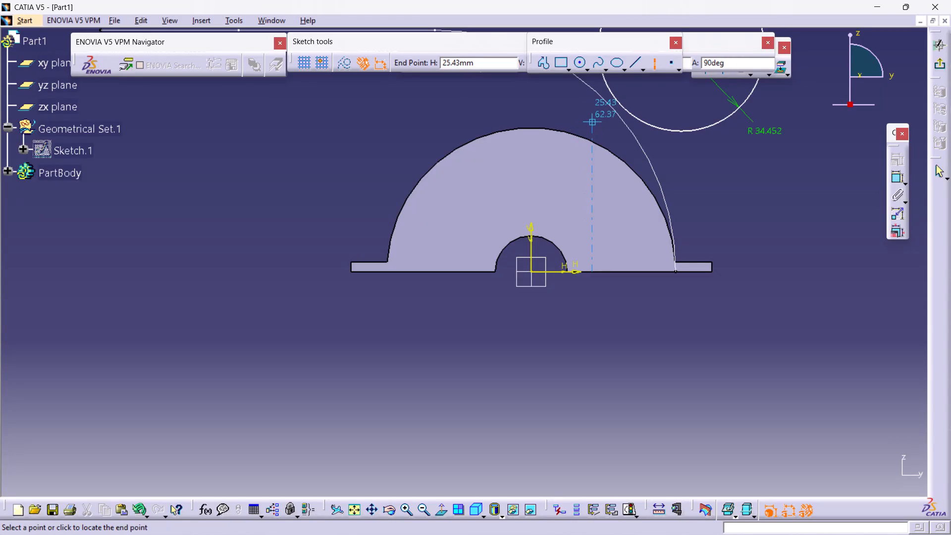
pyautogui.click(594, 122)
pyautogui.click(725, 217)
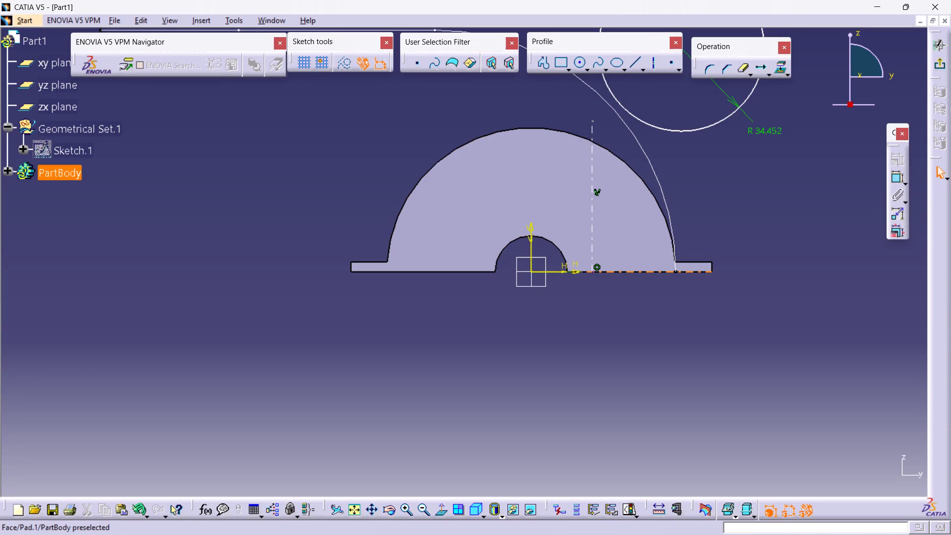
# Project the bracket's bottom edge on the positive H side into the sketch and convert it to construction geometry.
pyautogui.click(633, 271)
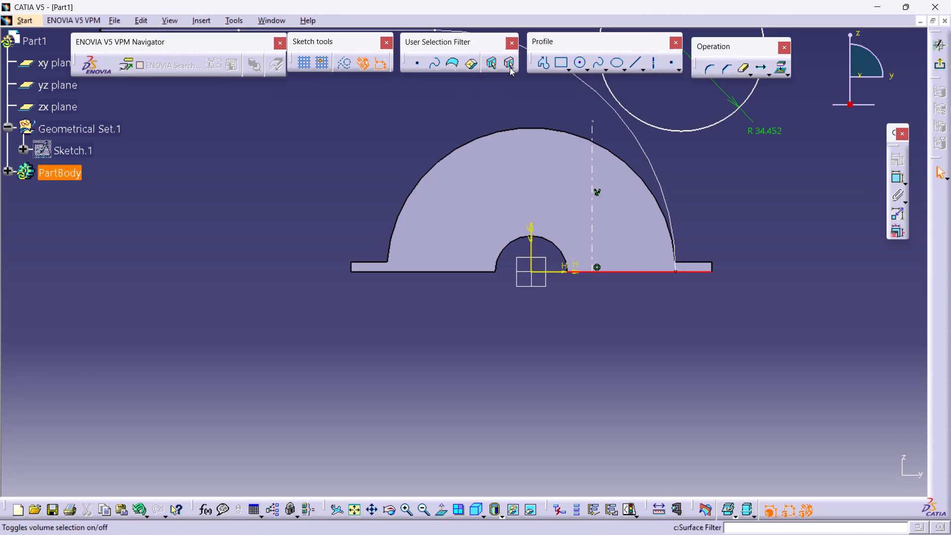
pyautogui.click(779, 68)
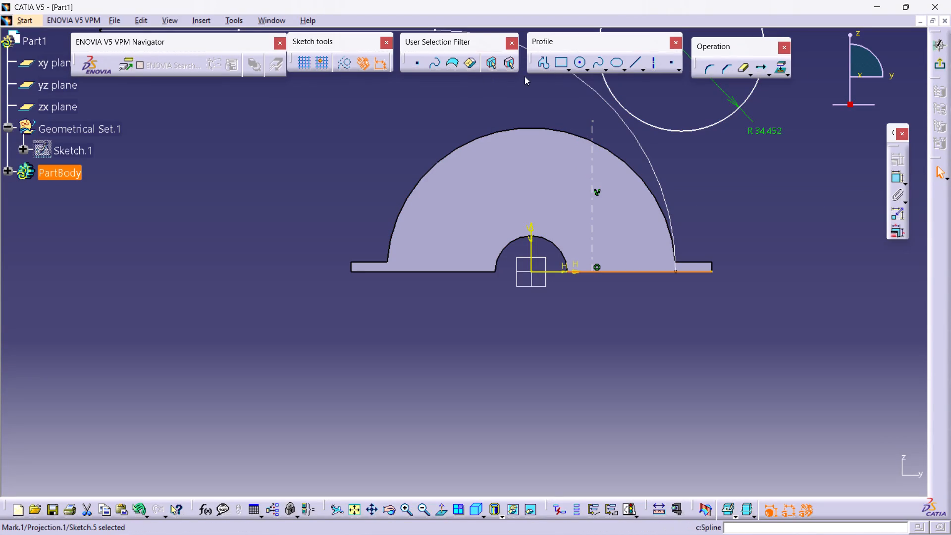
pyautogui.click(346, 62)
pyautogui.click(401, 154)
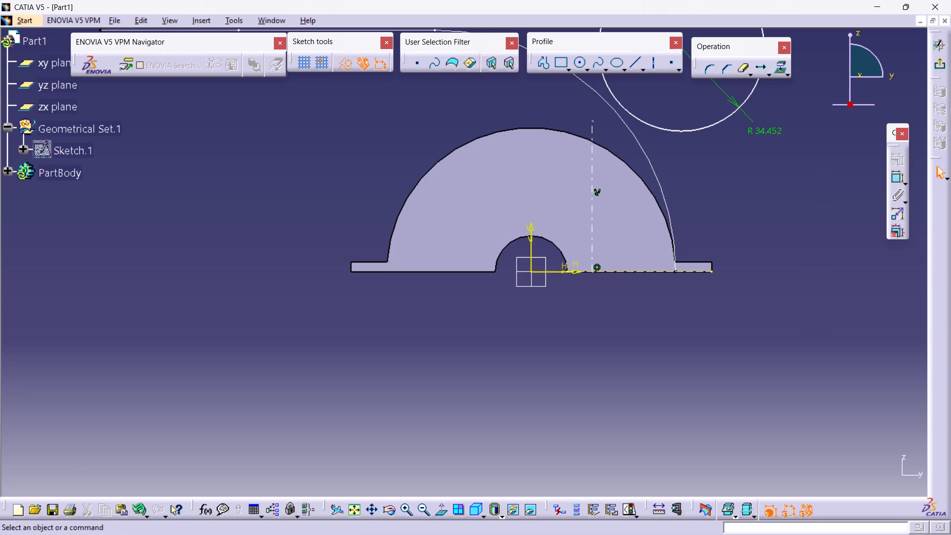
pyautogui.click(348, 66)
pyautogui.click(341, 140)
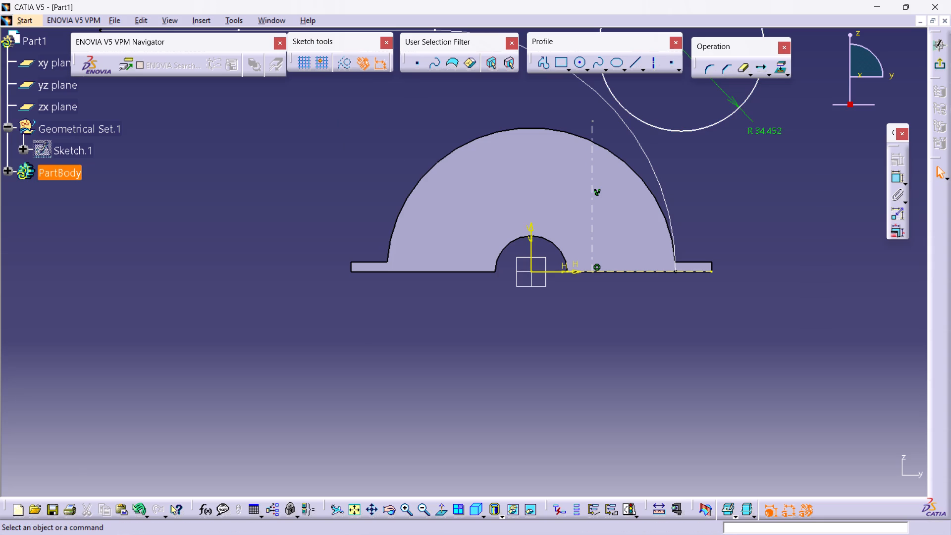
# Dimension the vertical axis from the tangent arc's lower endpoint and set the distance to 42 mm.
pyautogui.doubleClick(831, 225)
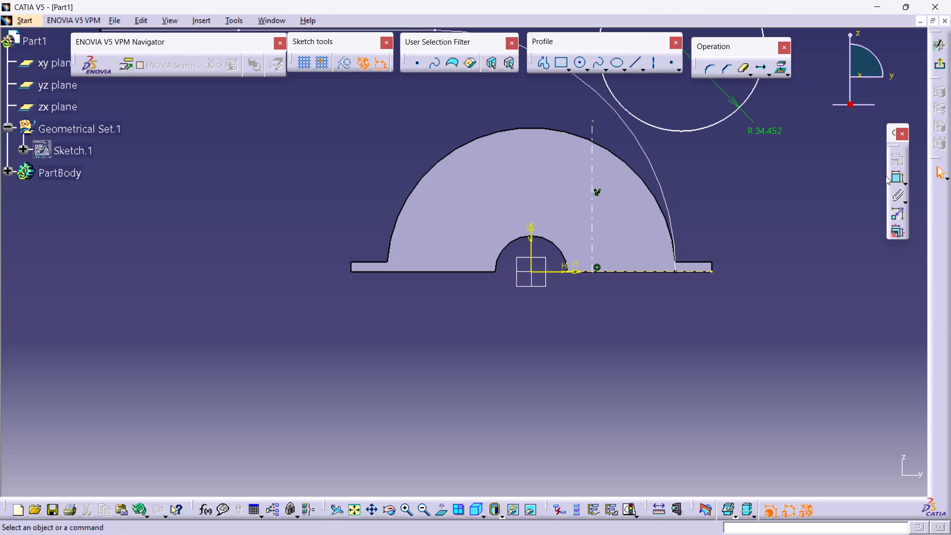
pyautogui.doubleClick(895, 176)
pyautogui.click(595, 165)
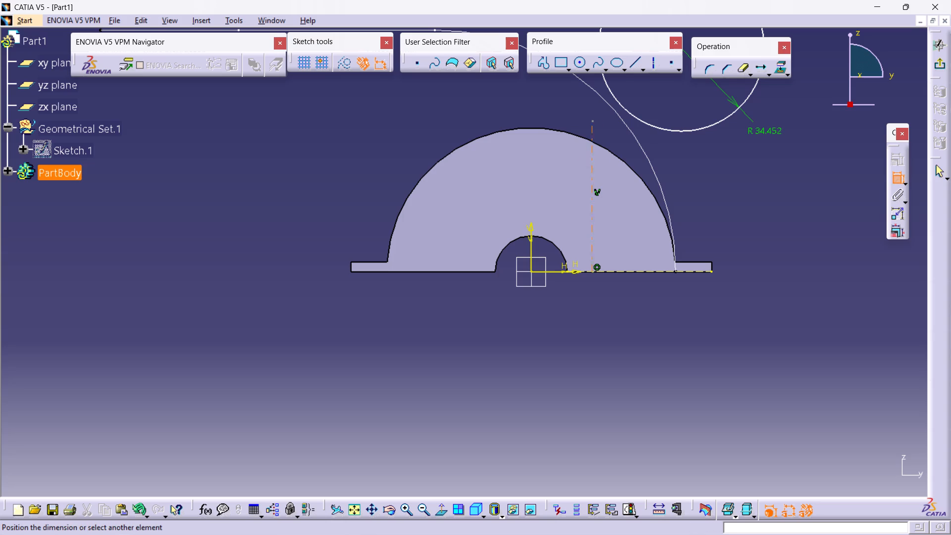
pyautogui.click(675, 271)
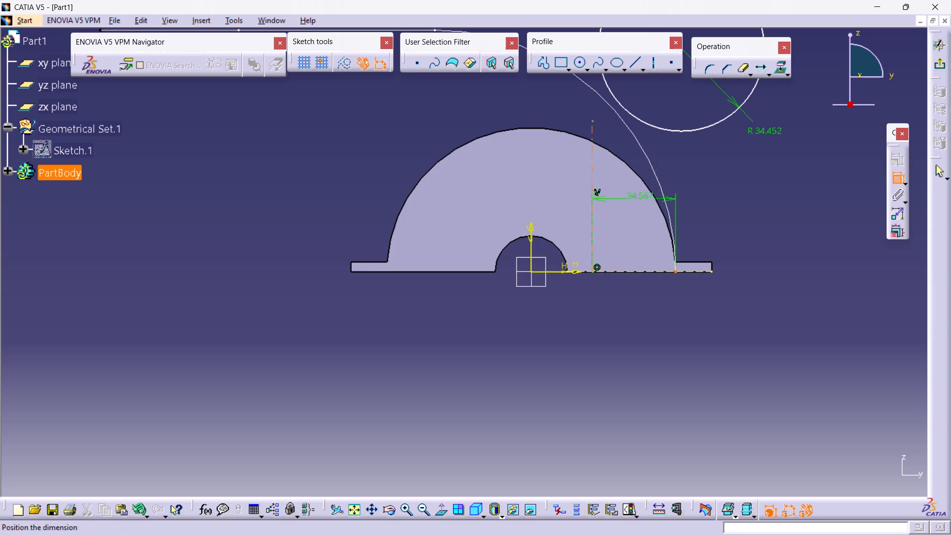
pyautogui.click(682, 179)
pyautogui.doubleClick(690, 175)
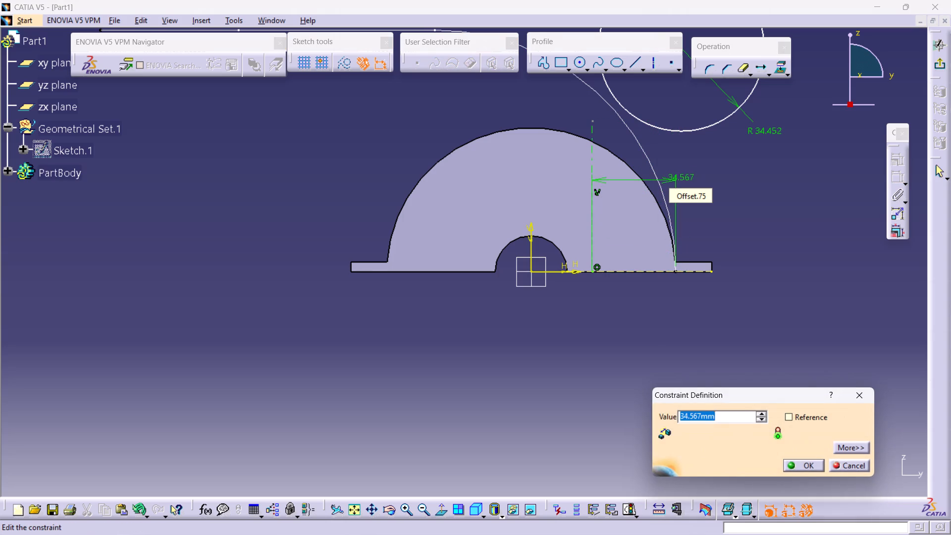
pyautogui.press('4')
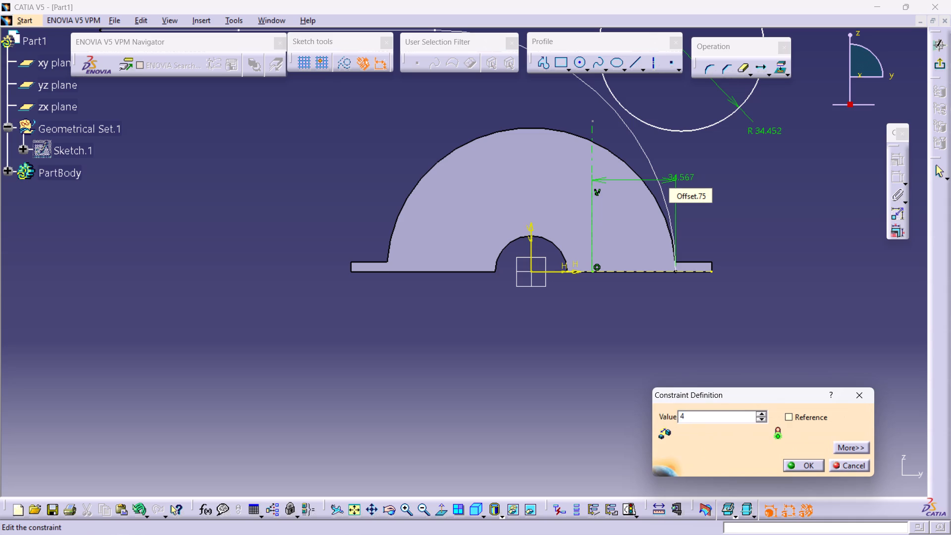
pyautogui.press('2')
pyautogui.press('Return')
pyautogui.click(743, 183)
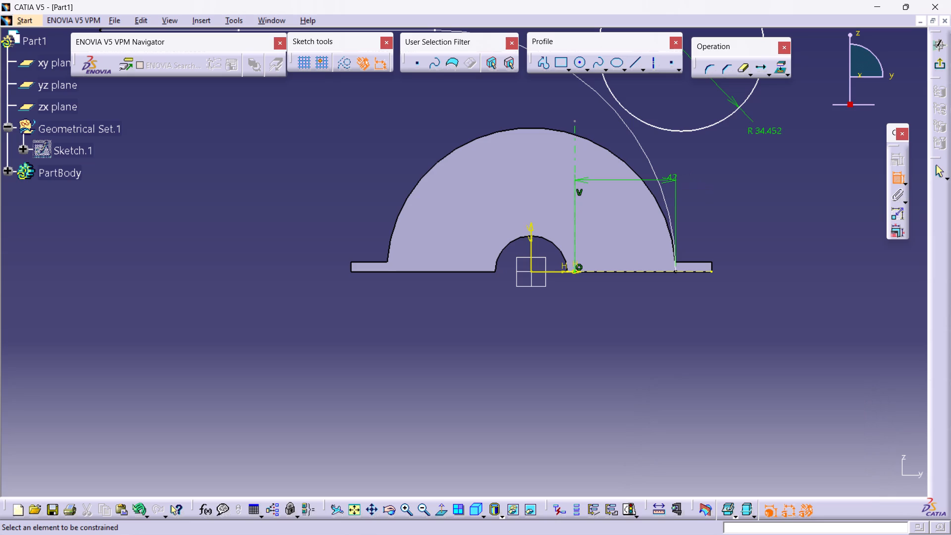
pyautogui.click(729, 170)
# Draw a second, larger circle and move its centre close to the bracket's base line on the negative H side.
pyautogui.click(580, 63)
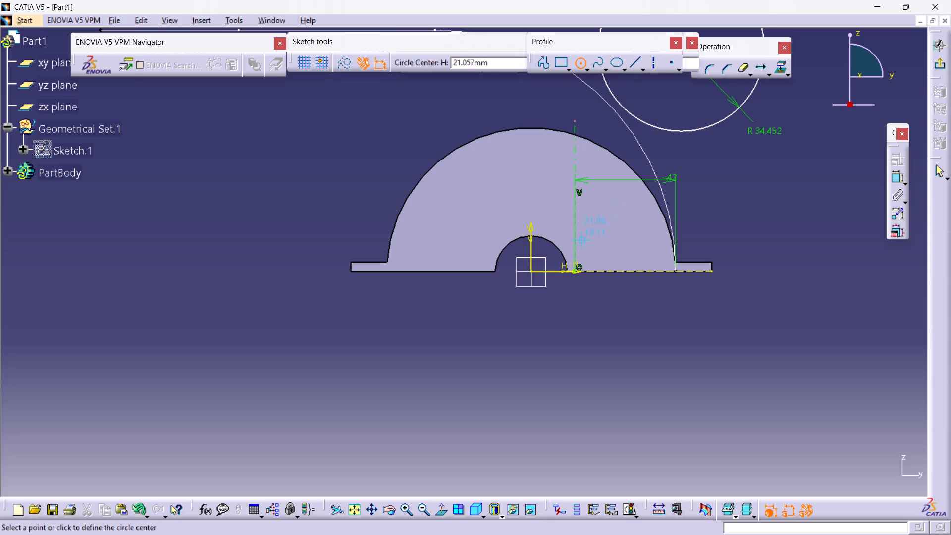
pyautogui.click(776, 325)
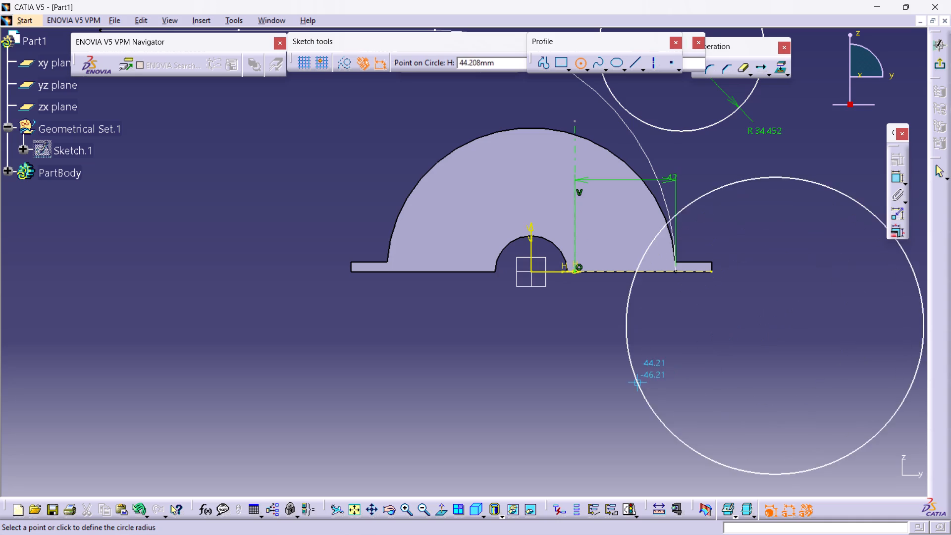
pyautogui.click(626, 385)
pyautogui.moveTo(777, 325); pyautogui.dragTo(627, 313)
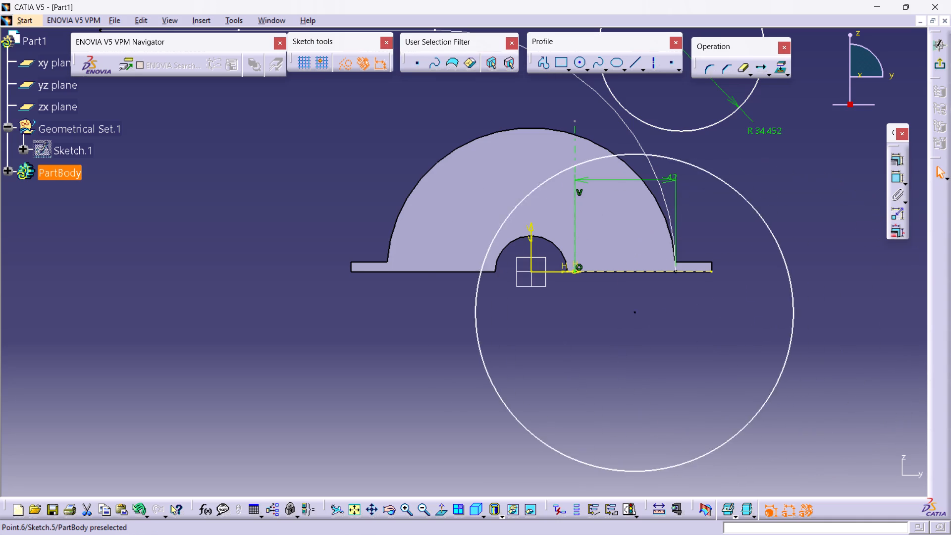
pyautogui.moveTo(627, 313); pyautogui.dragTo(420, 269)
pyautogui.click(419, 266)
# Constrain the large circle tangent to the vertical axis.
pyautogui.click(577, 287)
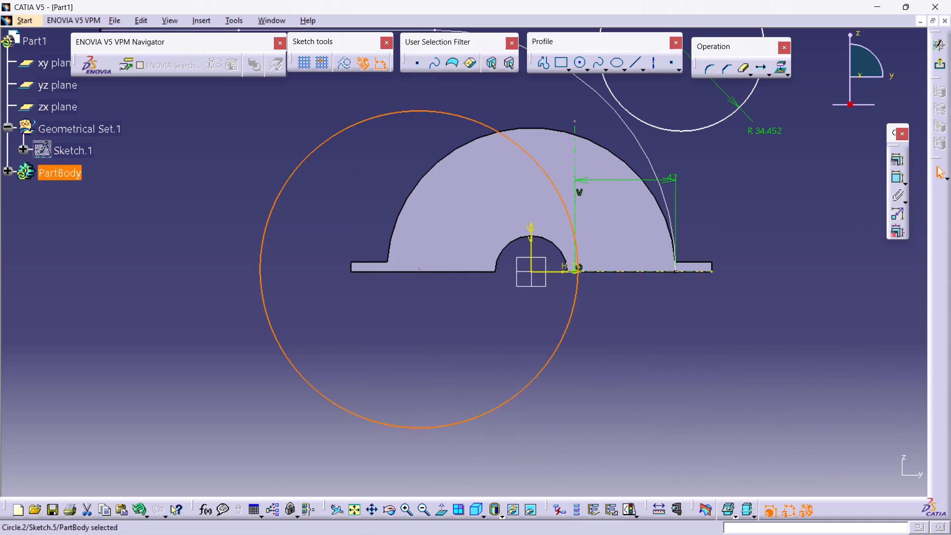
pyautogui.keyDown('ctrl'); pyautogui.click(576, 212); pyautogui.keyUp('ctrl')
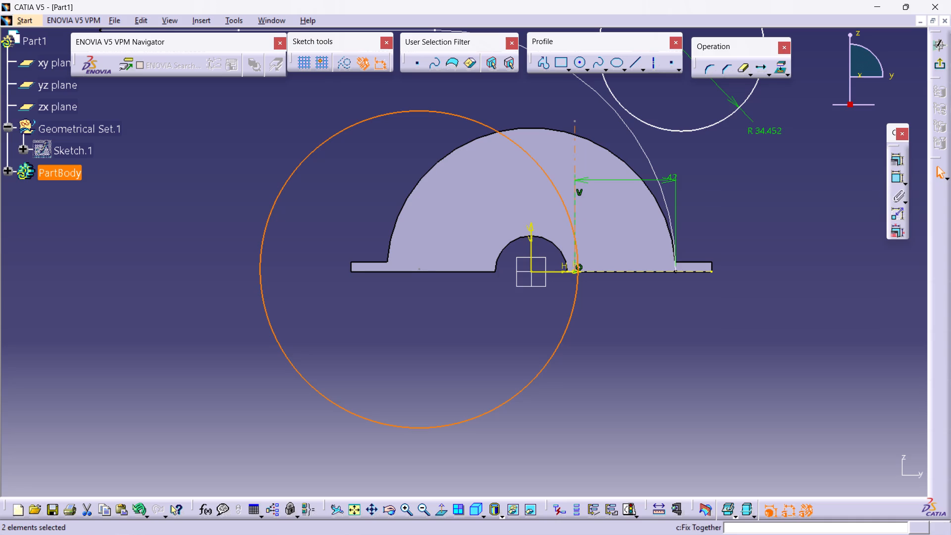
pyautogui.click(900, 180)
pyautogui.rightClick(758, 211)
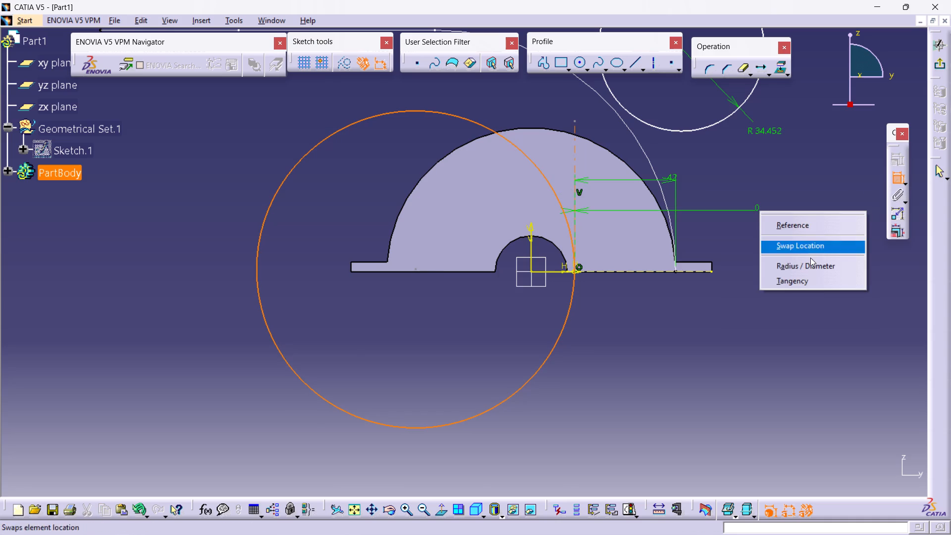
pyautogui.click(816, 283)
pyautogui.click(808, 282)
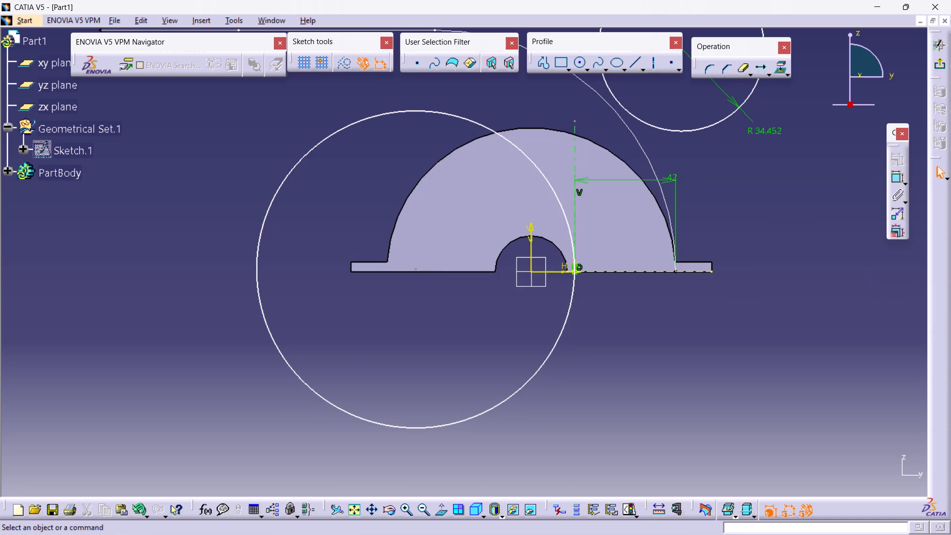
# Draw a horizontal line from the large circle's top point towards negative H, ending at about H -143 mm.
pyautogui.click(635, 61)
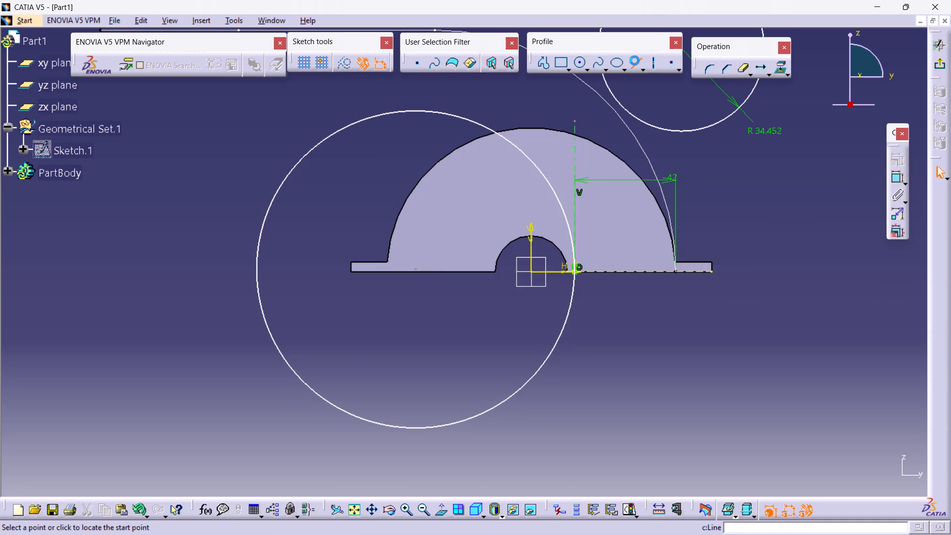
pyautogui.moveTo(368, 147); pyautogui.dragTo(480, 154, button='middle')
pyautogui.moveTo(483, 150); pyautogui.dragTo(466, 277, button='middle')
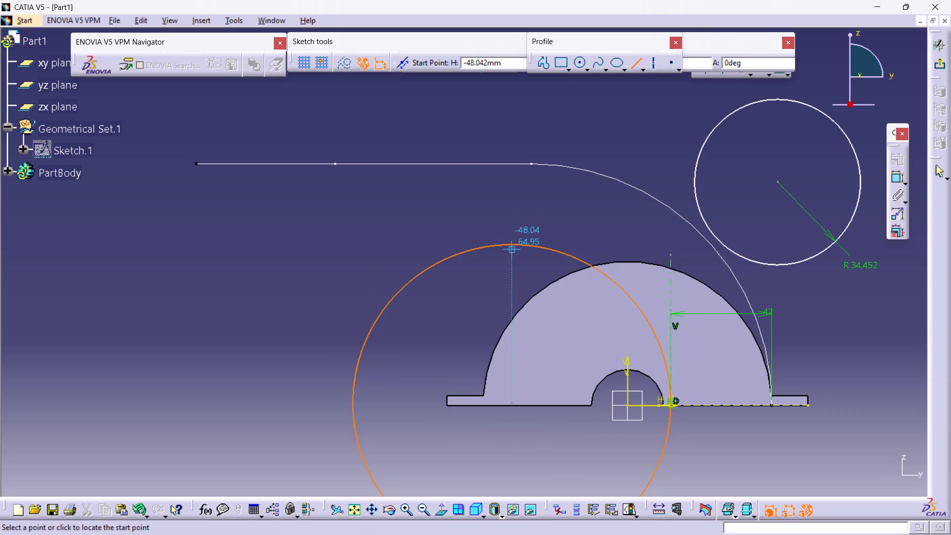
pyautogui.click(508, 245)
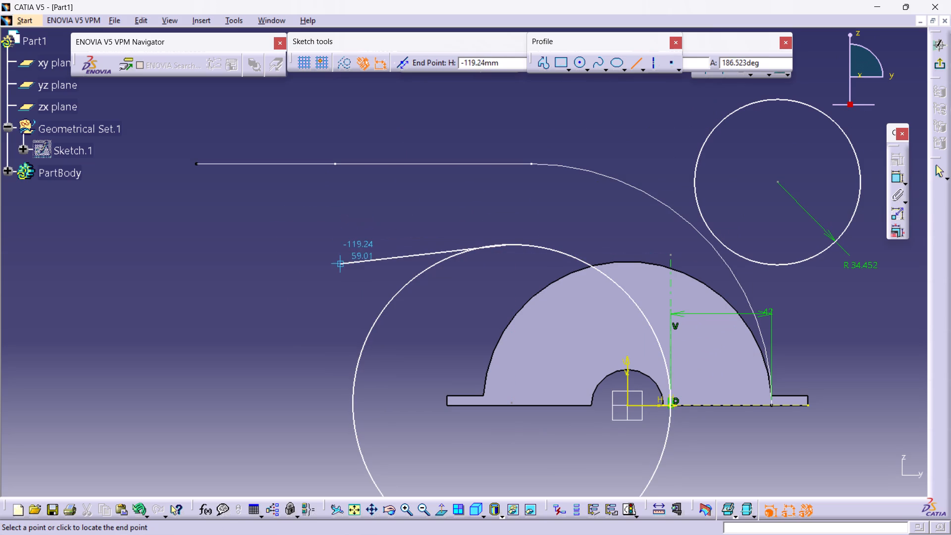
pyautogui.click(284, 243)
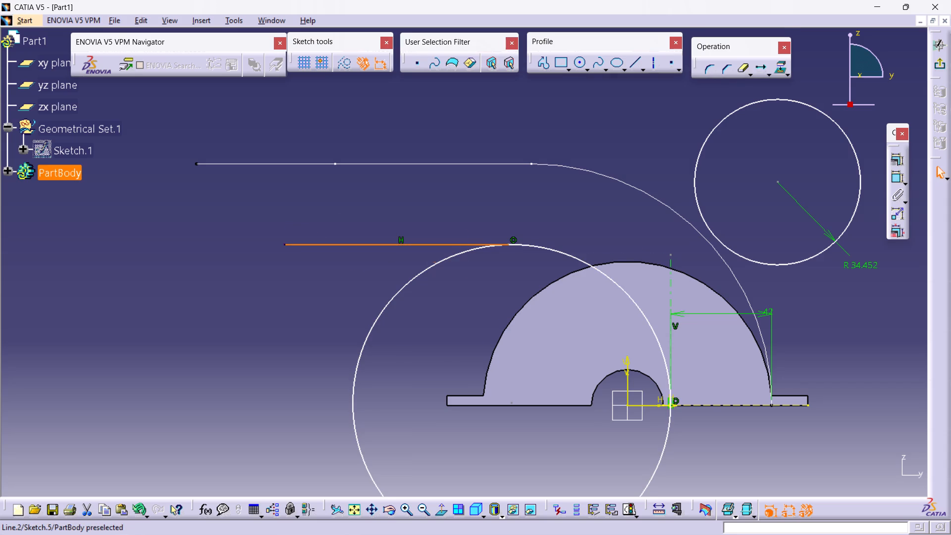
# Draw a second line from the horizontal line's free end, sloping gently downward towards negative H.
pyautogui.moveTo(414, 213); pyautogui.dragTo(506, 126, button='middle')
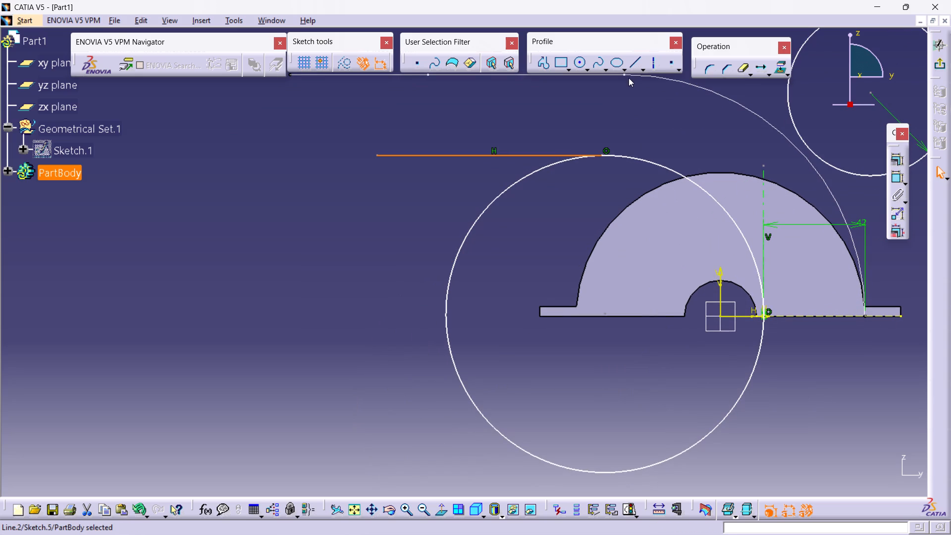
pyautogui.click(633, 63)
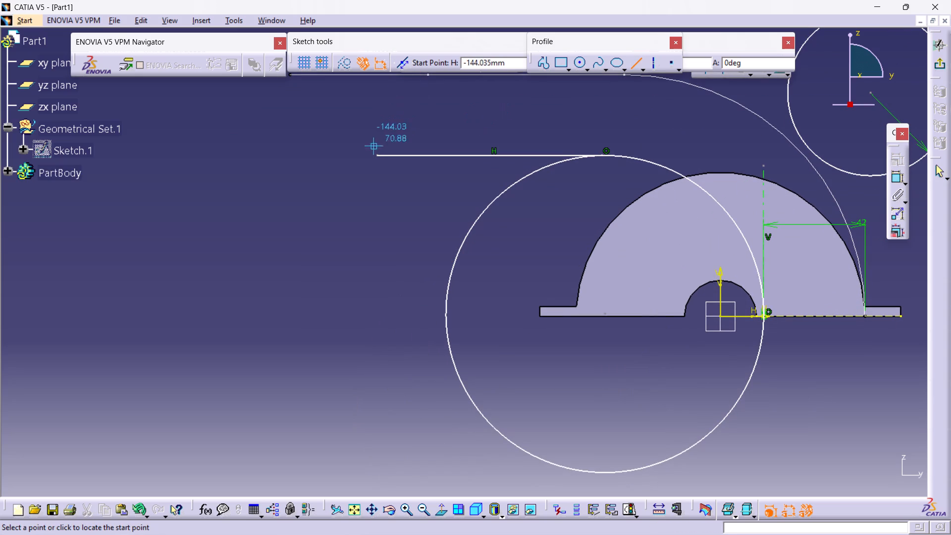
pyautogui.click(380, 155)
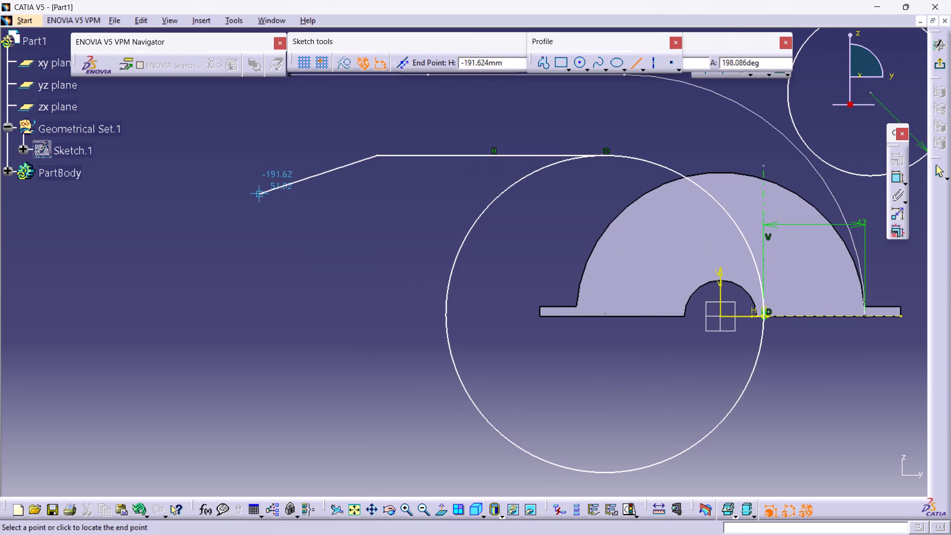
pyautogui.click(249, 191)
pyautogui.moveTo(434, 189); pyautogui.dragTo(386, 203, button='middle')
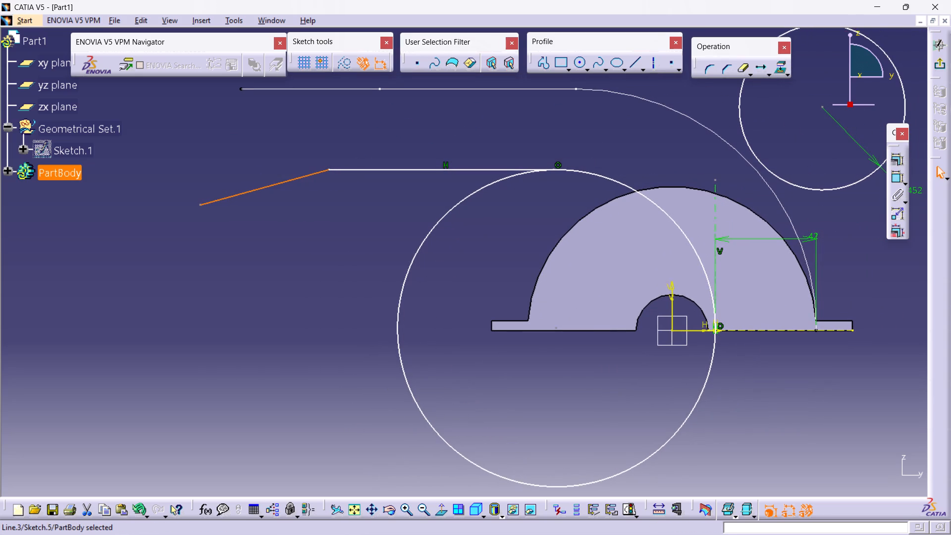
pyautogui.keyDown('ctrl'); pyautogui.moveTo(493, 90); pyautogui.dragTo(498, 113, button='middle'); pyautogui.keyUp('ctrl')
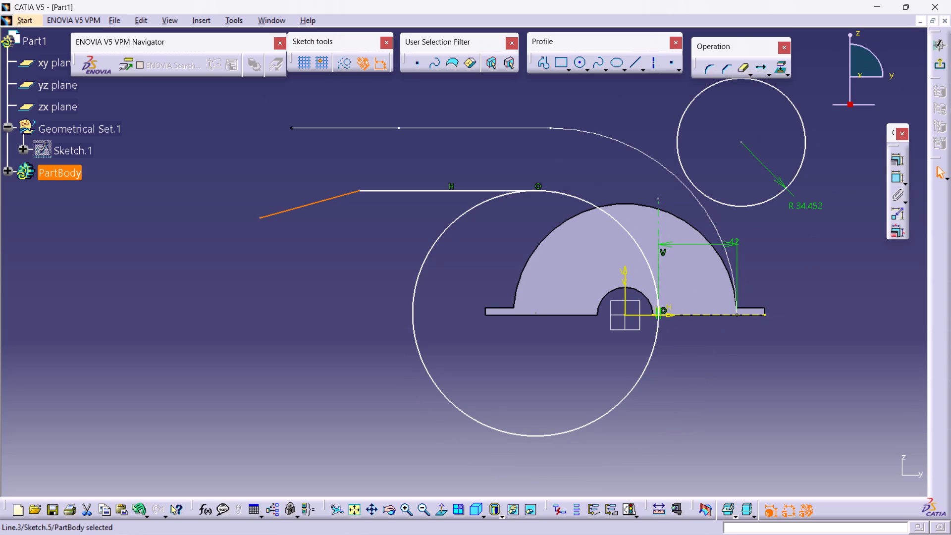
pyautogui.click(612, 104)
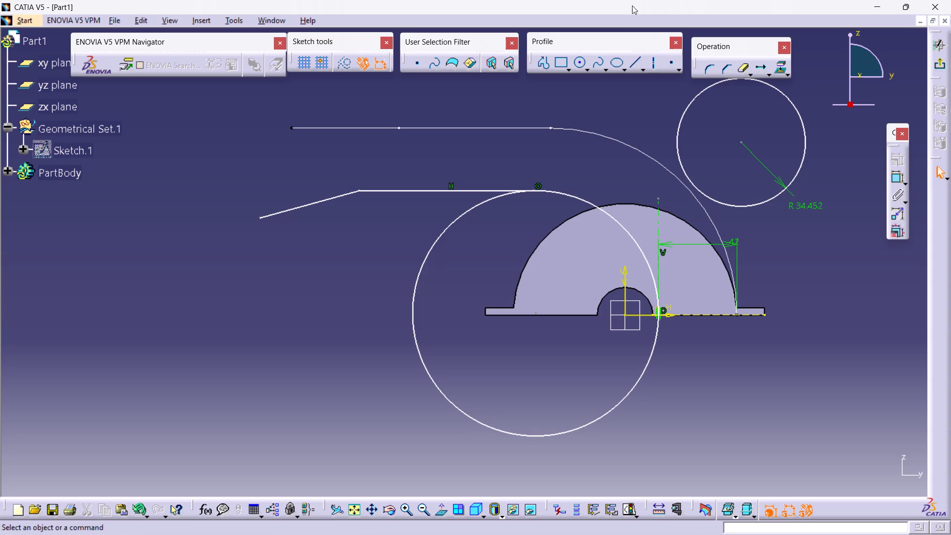
# Dimension the vertical distance between the upper line's outer endpoint and the sloping line's free end, and set it to 52.5 mm.
pyautogui.doubleClick(893, 178)
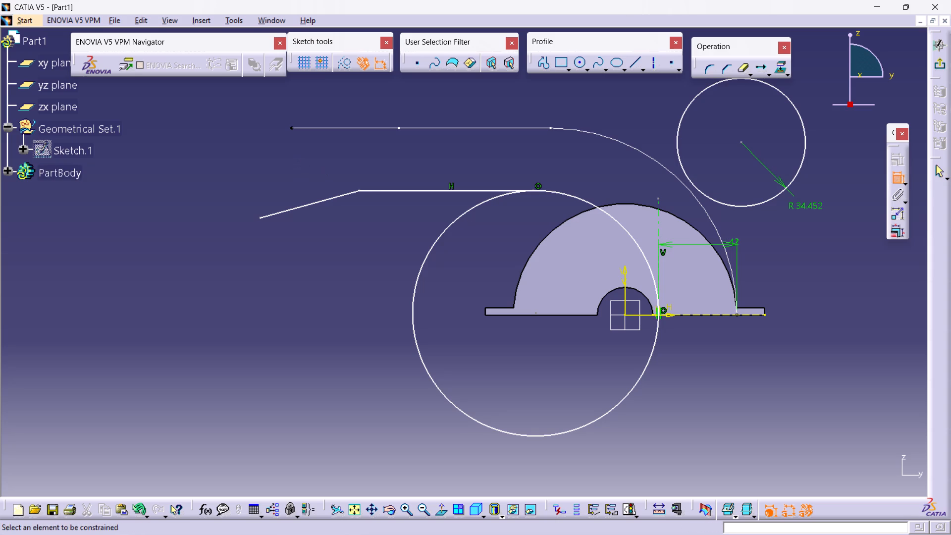
pyautogui.click(292, 127)
pyautogui.click(257, 216)
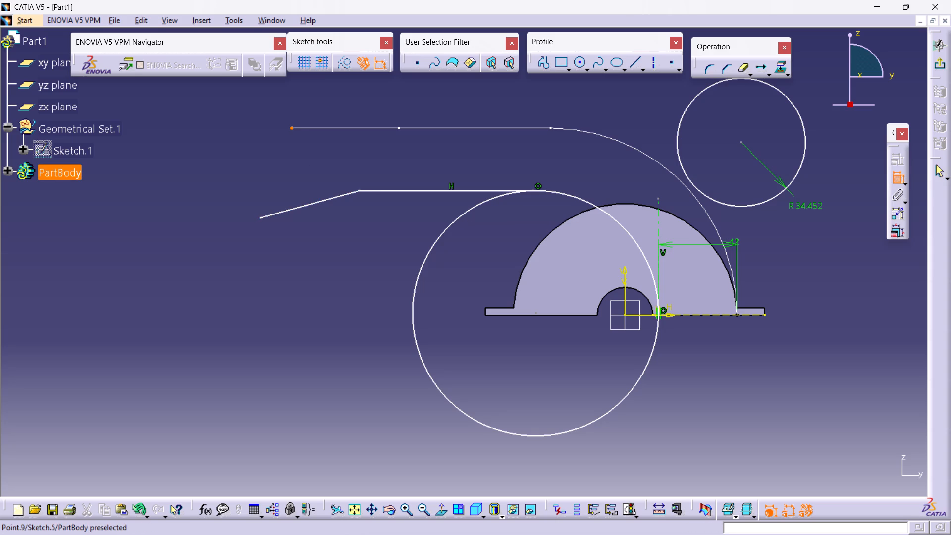
pyautogui.click(262, 217)
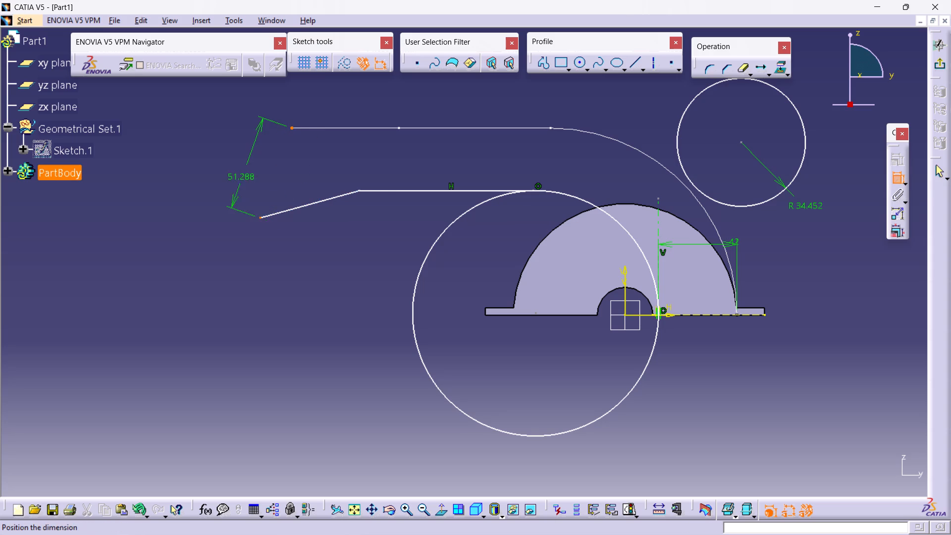
pyautogui.rightClick(241, 178)
pyautogui.click(312, 224)
pyautogui.click(229, 170)
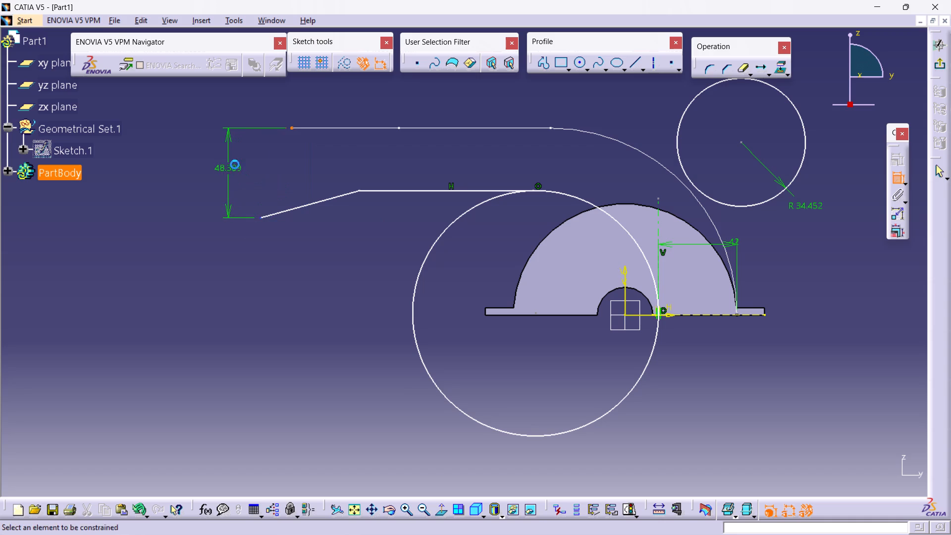
pyautogui.doubleClick(230, 162)
pyautogui.write('52.')
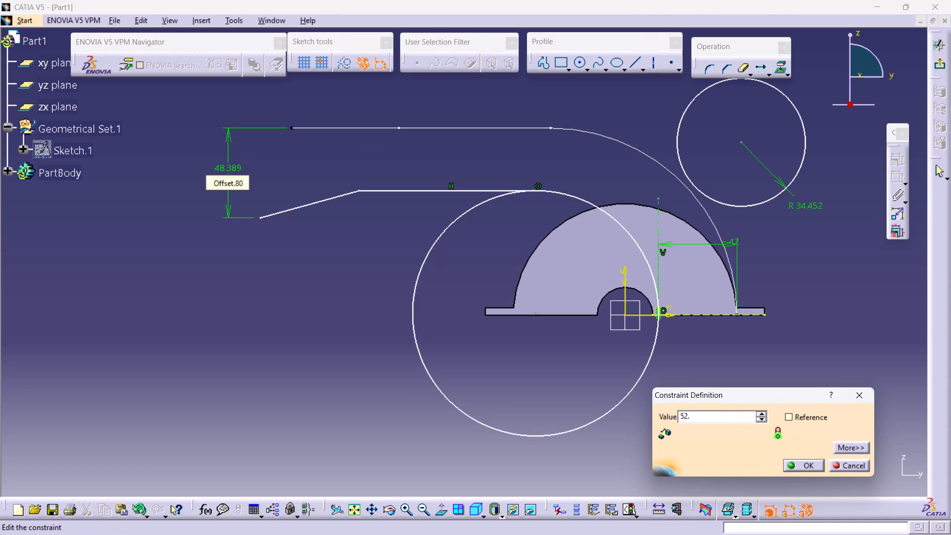
pyautogui.press('4')
pyautogui.press('BackSpace')
pyautogui.press('5')
pyautogui.press('Return')
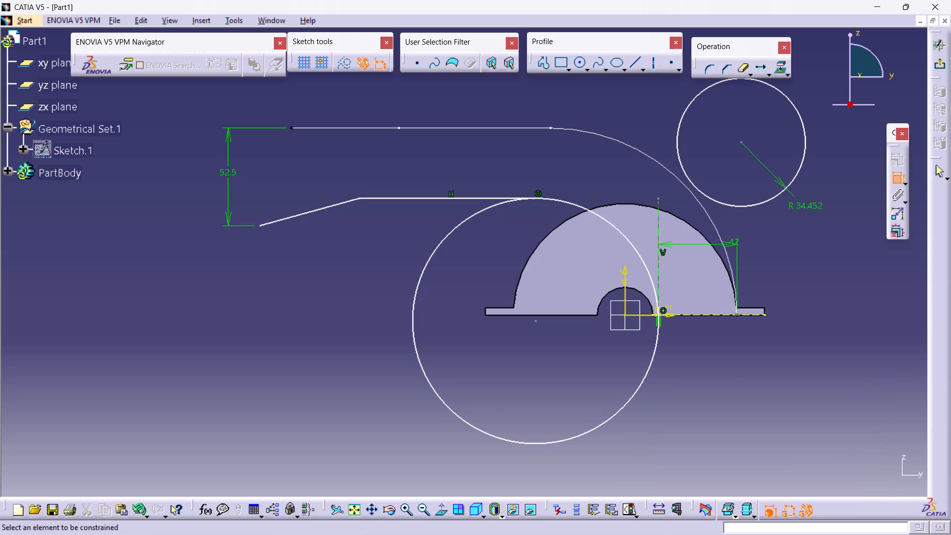
# Dimension the horizontal distance from the junction of the horizontal and sloping lines to the sketch's V axis.
pyautogui.click(358, 199)
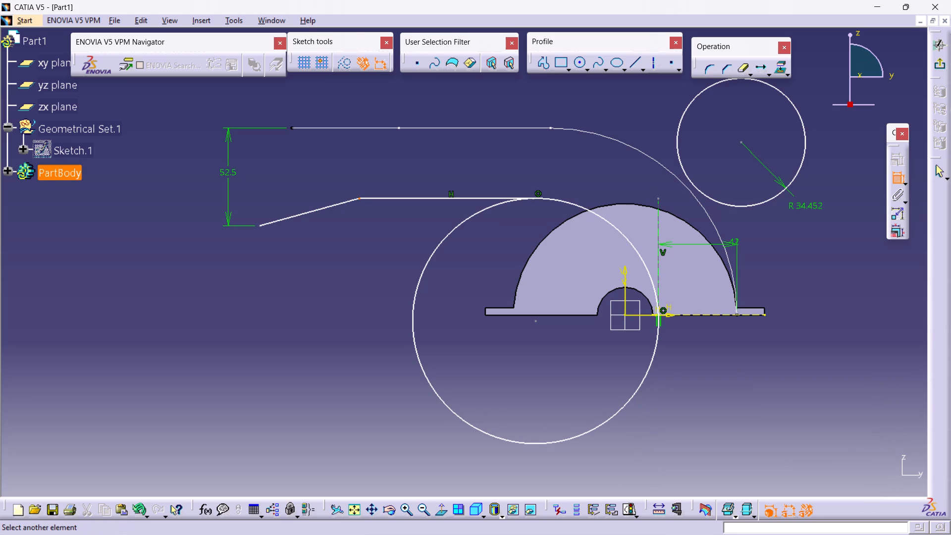
pyautogui.click(629, 271)
pyautogui.click(489, 92)
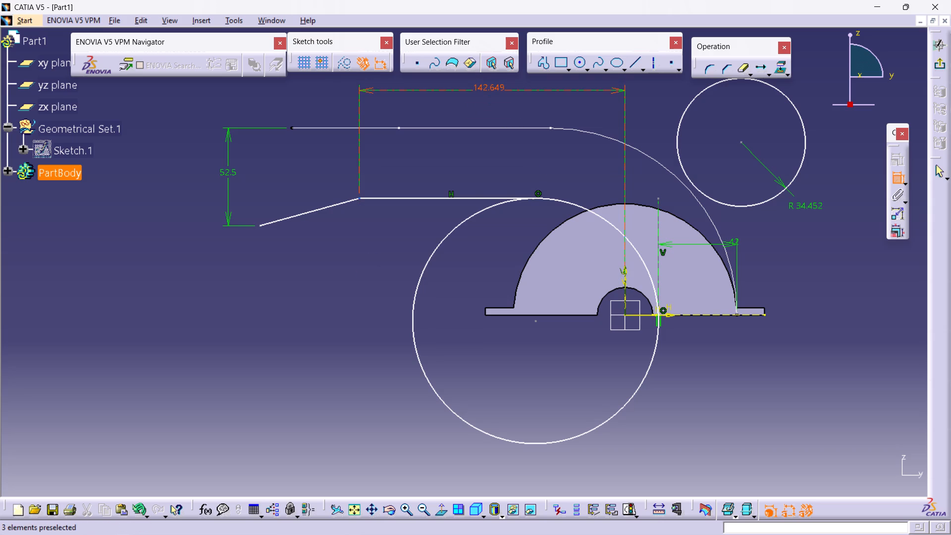
pyautogui.doubleClick(487, 86)
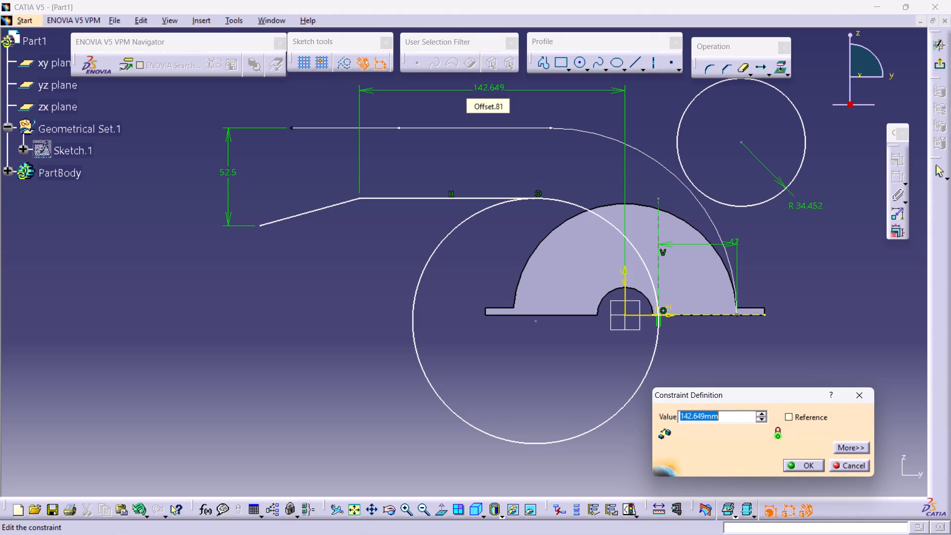
pyautogui.click(485, 126)
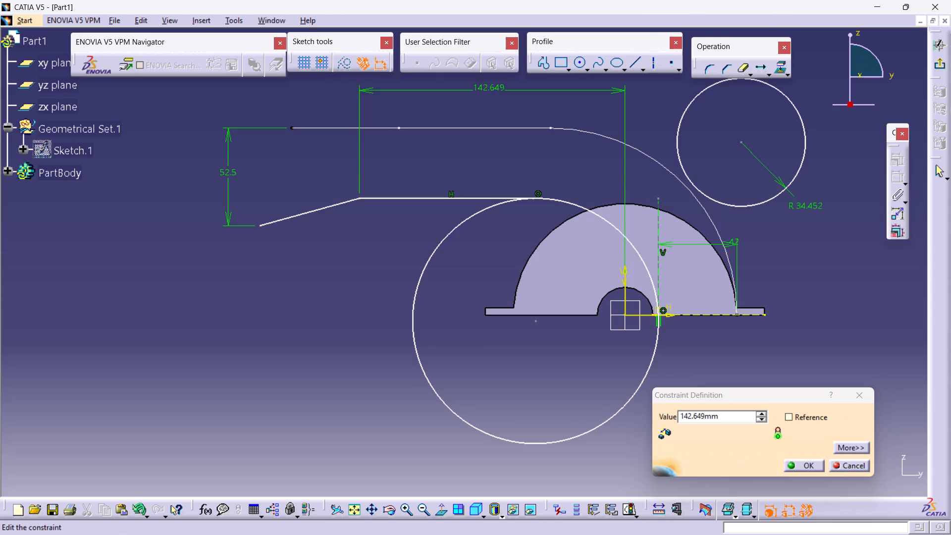
pyautogui.click(858, 393)
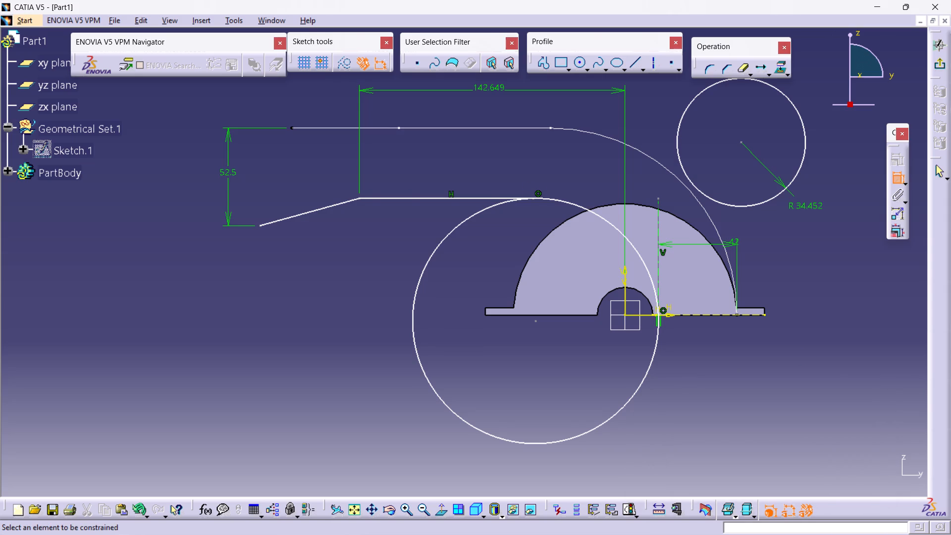
# Dimension the offset between the new horizontal line and the upper horizontal line, and set it to 42 mm.
pyautogui.click(430, 197)
pyautogui.click(435, 127)
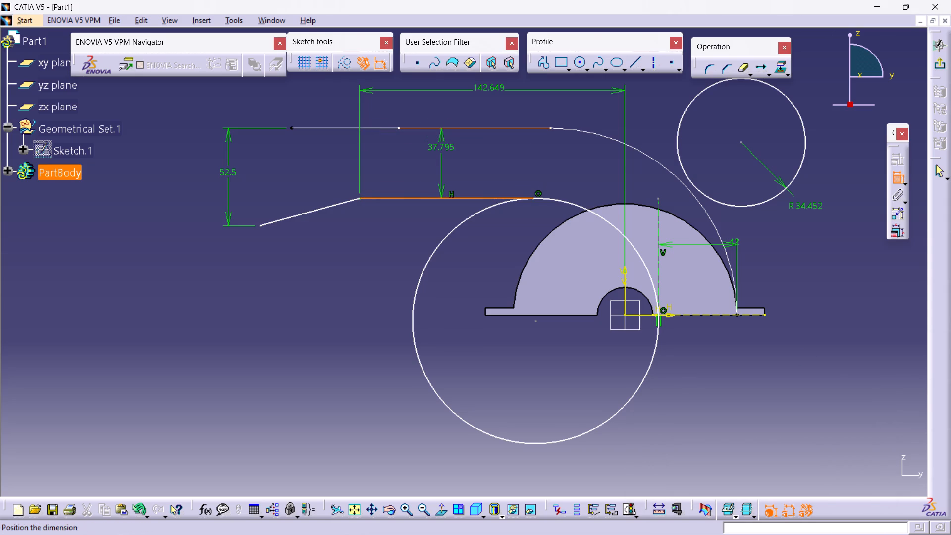
pyautogui.click(443, 158)
pyautogui.doubleClick(451, 148)
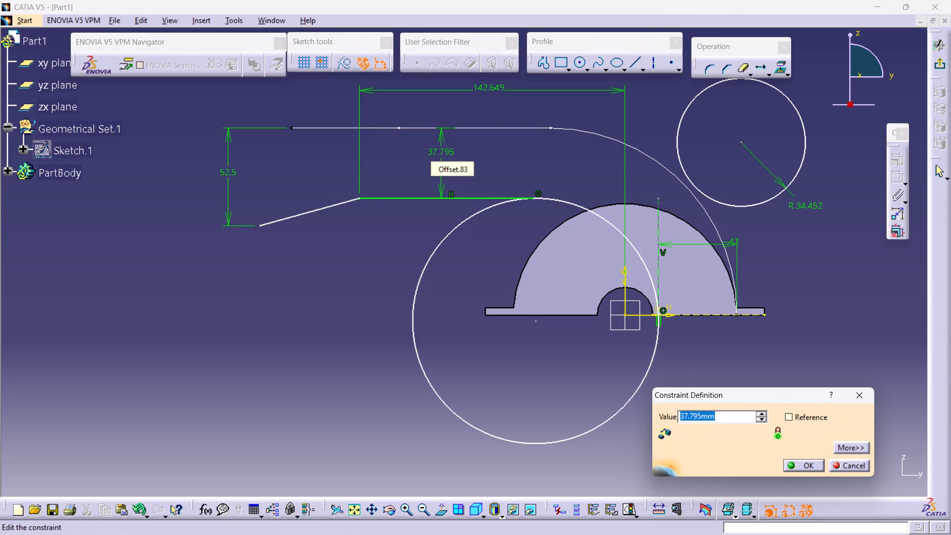
pyautogui.write('42')
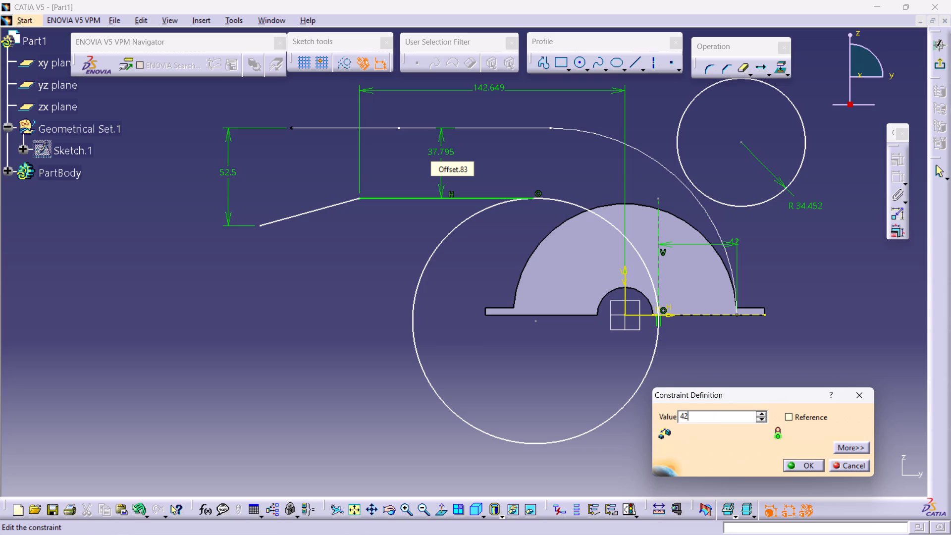
pyautogui.press('Return')
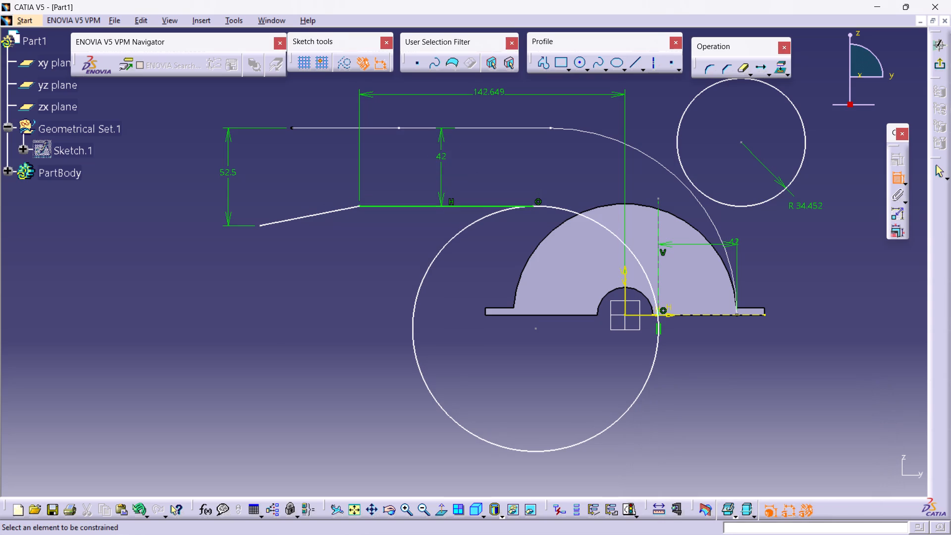
# Set the horizontal distance from the line junction to the V axis to 81.5 mm.
pyautogui.tripleClick(490, 91)
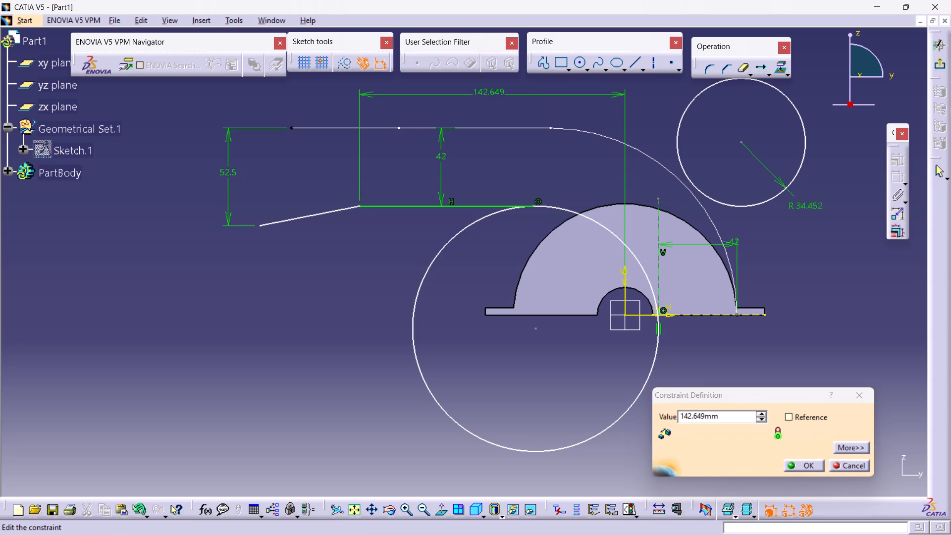
pyautogui.write('81.5')
pyautogui.press('Return')
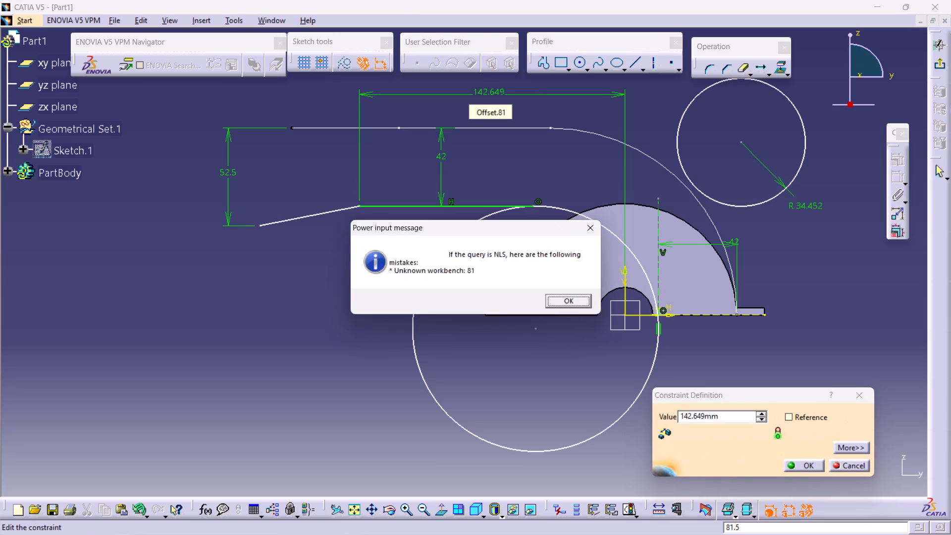
pyautogui.click(561, 299)
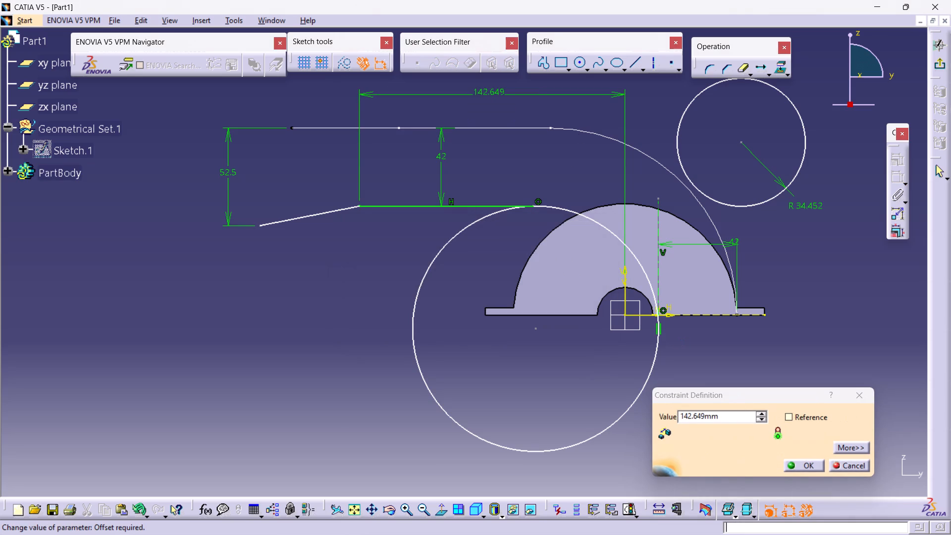
pyautogui.doubleClick(738, 414)
pyautogui.write('18')
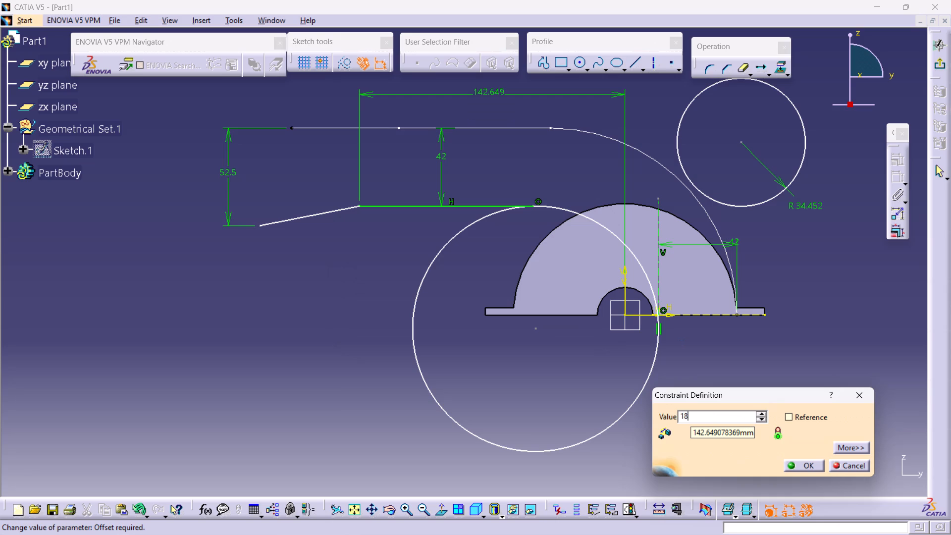
pyautogui.press('BackSpace')
pyautogui.press('BackSpace')
pyautogui.write('81.5')
pyautogui.press('Return')
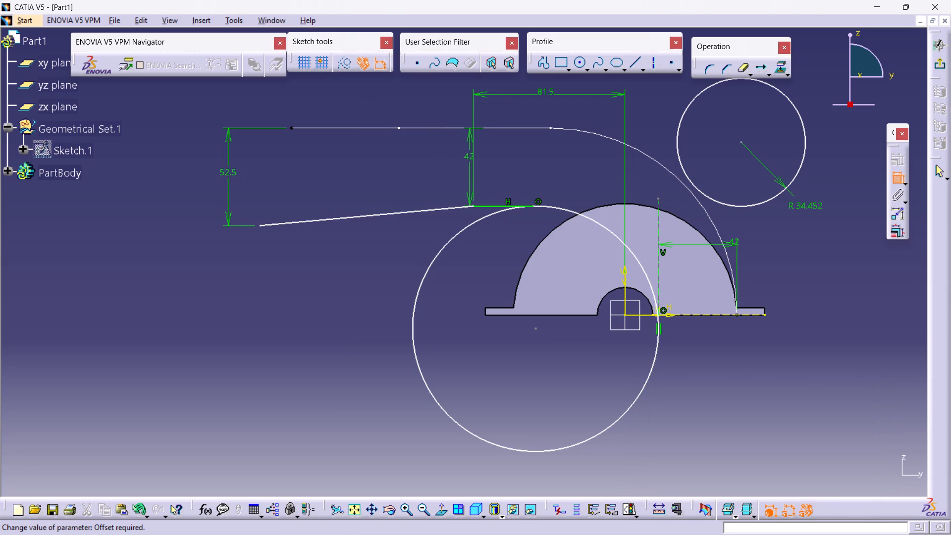
pyautogui.click(805, 407)
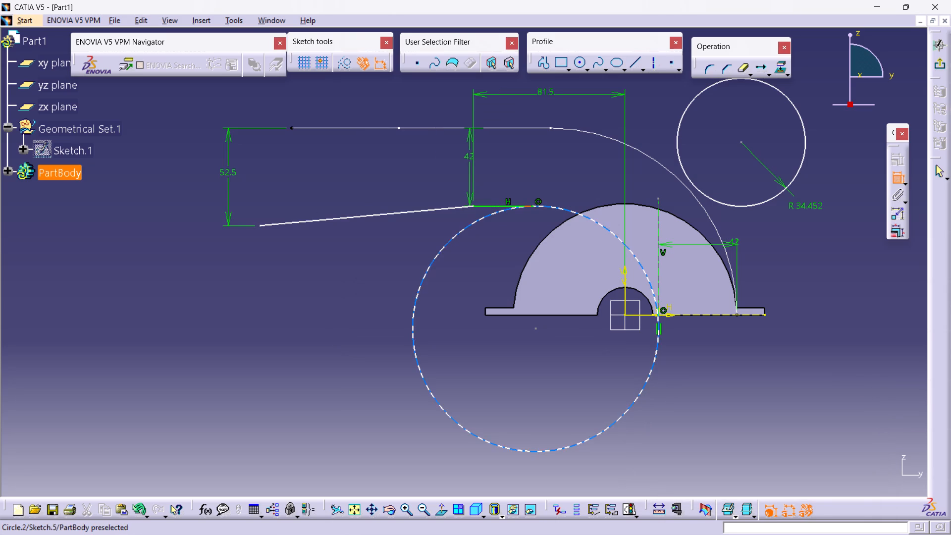
# Constrain the large circle tangent to the short horizontal line that meets the sloping line.
pyautogui.click(546, 205)
pyautogui.click(490, 206)
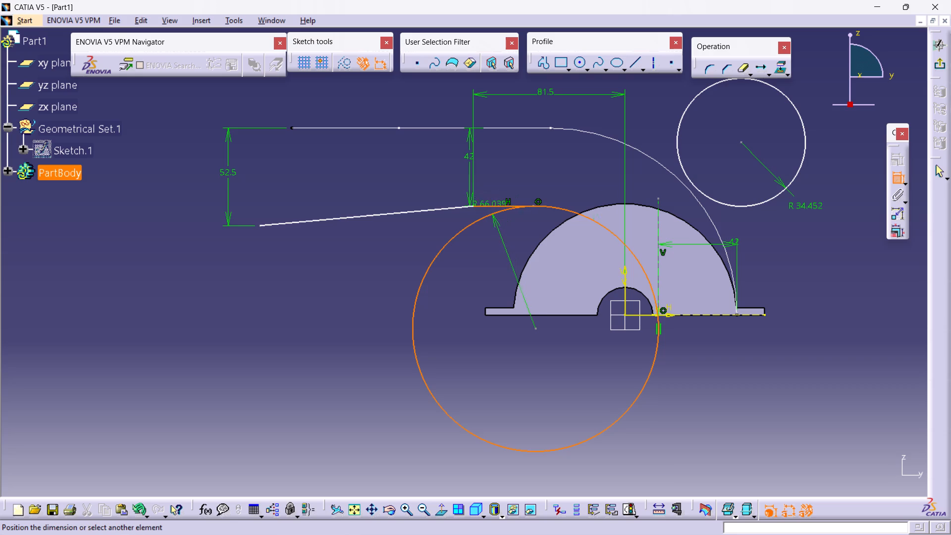
pyautogui.rightClick(572, 192)
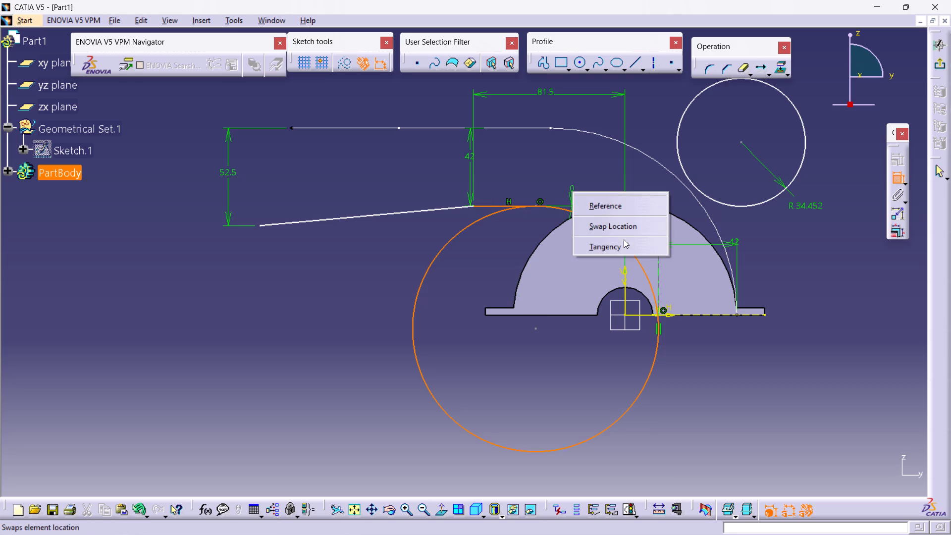
pyautogui.click(624, 242)
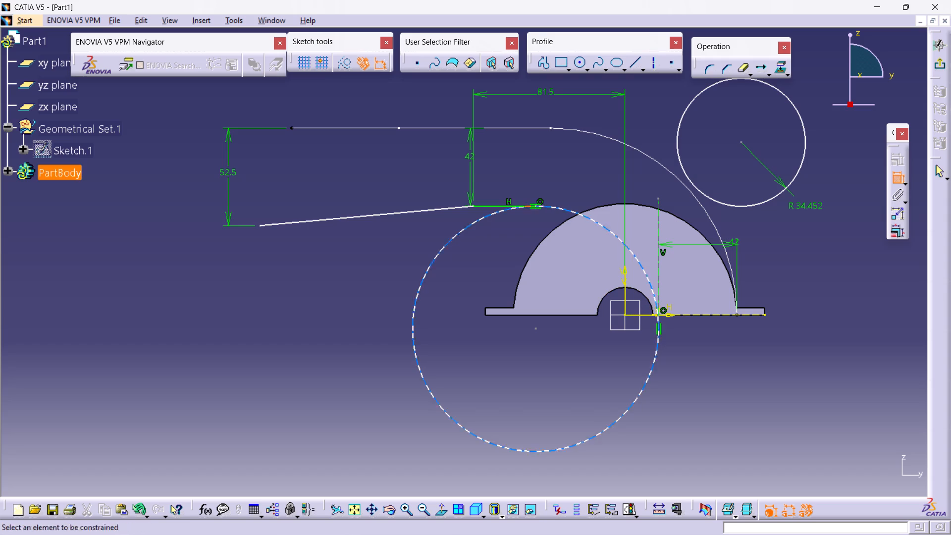
# Add a radius dimension to the large circle, placed outside it below the sloping line.
pyautogui.moveTo(656, 347); pyautogui.dragTo(656, 336)
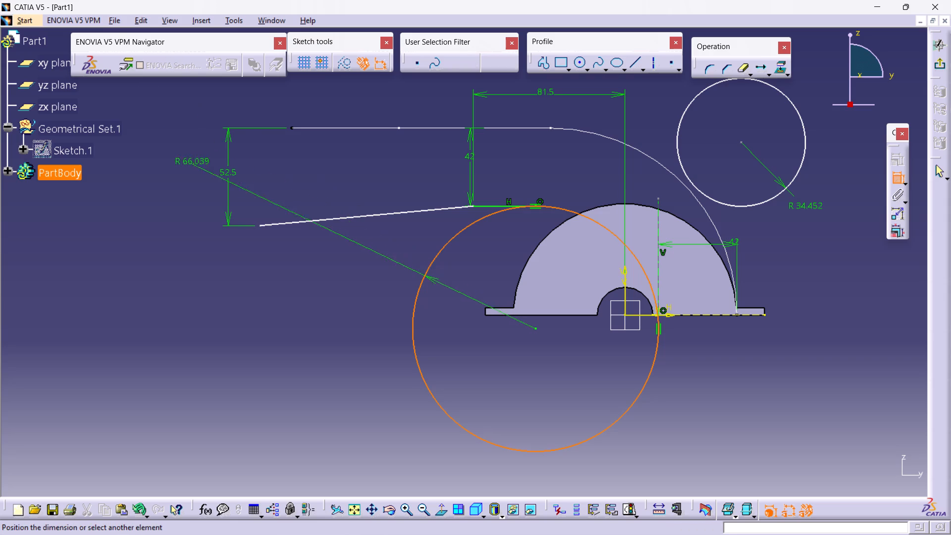
pyautogui.click(334, 244)
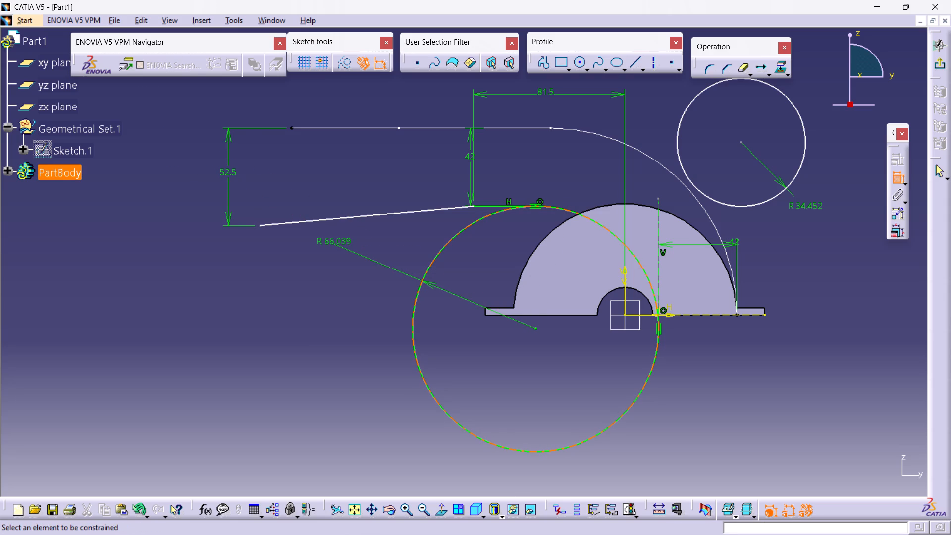
# Dimension the sloping line's horizontal length and set it to 57.5 mm.
pyautogui.click(355, 214)
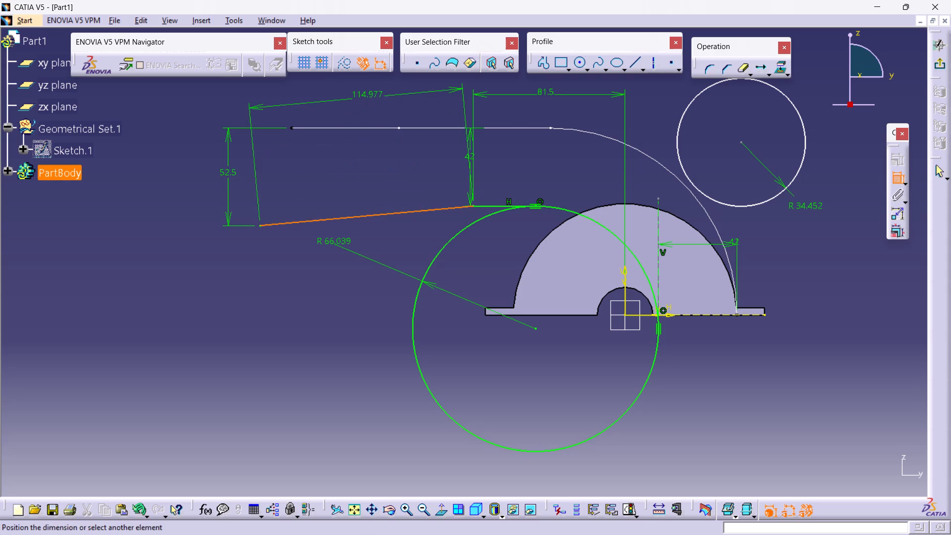
pyautogui.rightClick(368, 97)
pyautogui.click(416, 131)
pyautogui.click(369, 100)
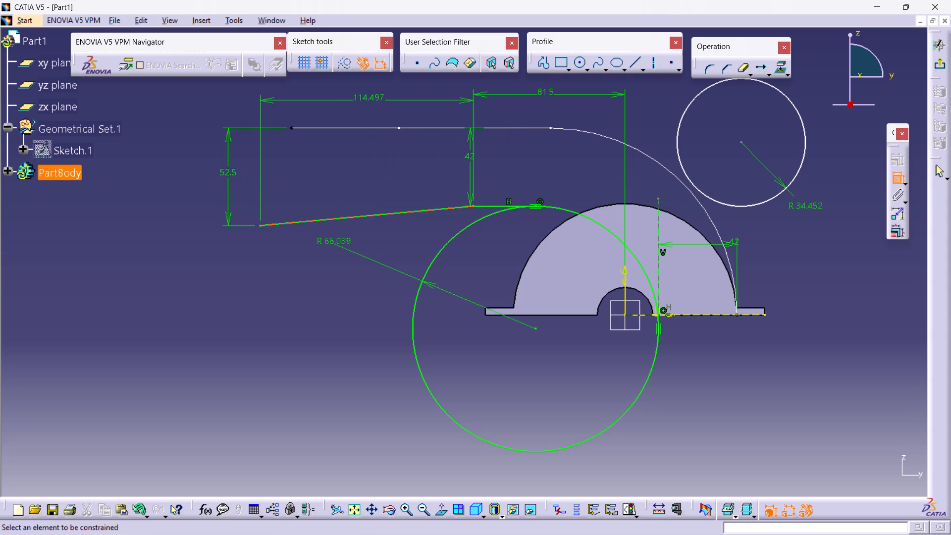
pyautogui.doubleClick(371, 94)
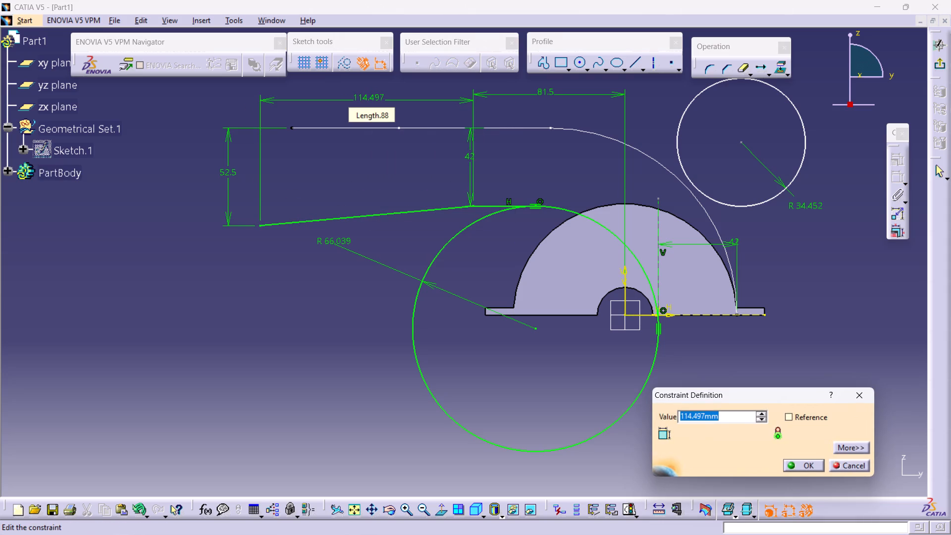
pyautogui.press('5')
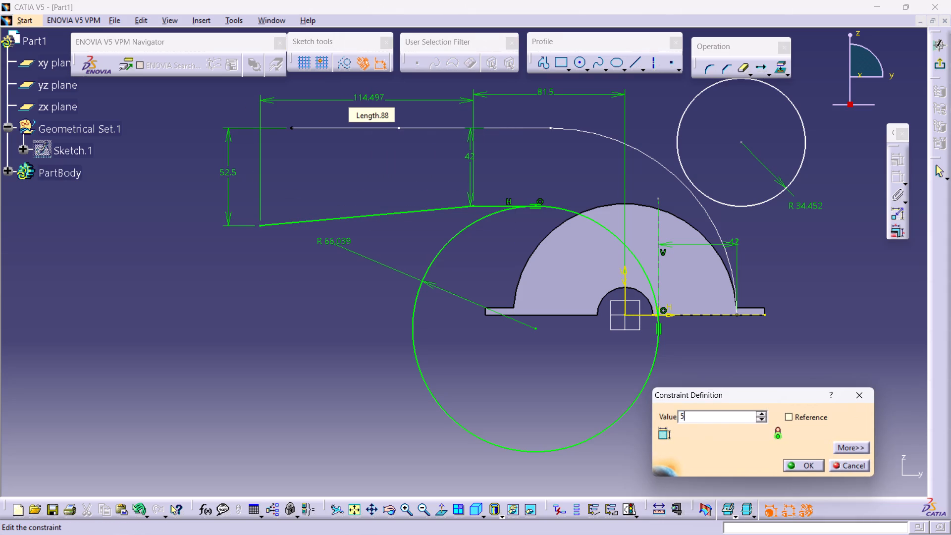
pyautogui.write('7.5')
pyautogui.press('Return')
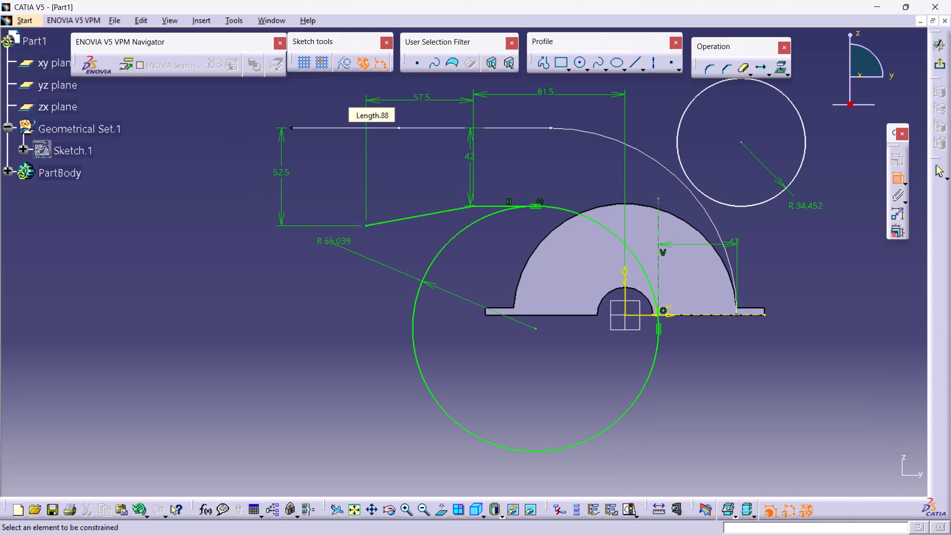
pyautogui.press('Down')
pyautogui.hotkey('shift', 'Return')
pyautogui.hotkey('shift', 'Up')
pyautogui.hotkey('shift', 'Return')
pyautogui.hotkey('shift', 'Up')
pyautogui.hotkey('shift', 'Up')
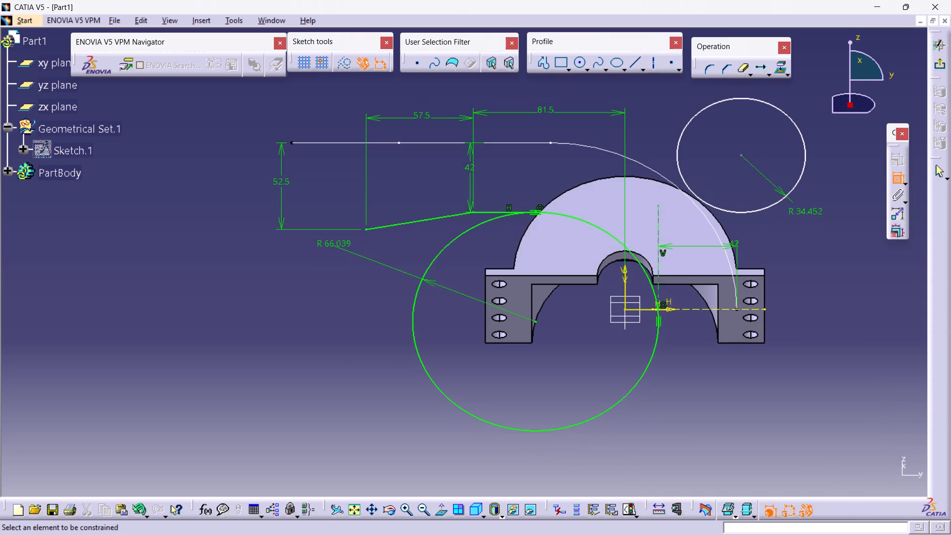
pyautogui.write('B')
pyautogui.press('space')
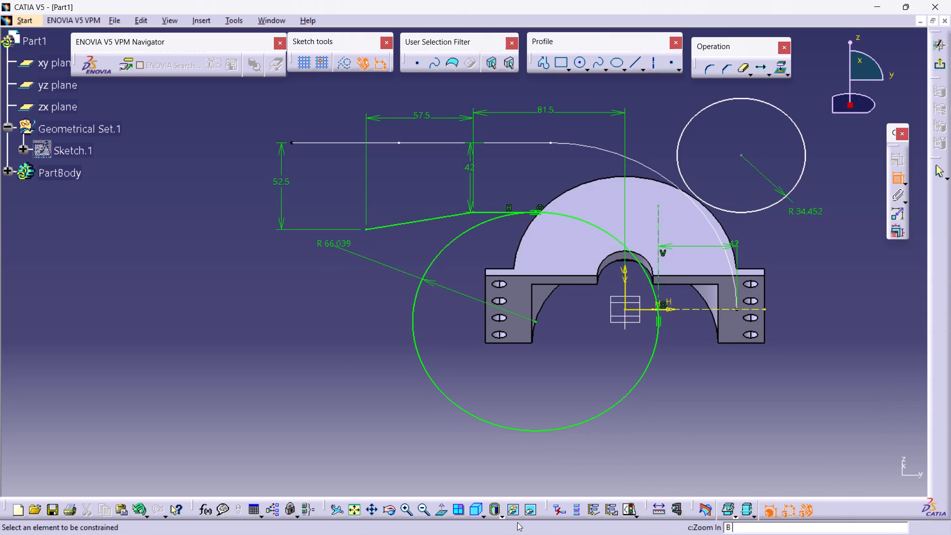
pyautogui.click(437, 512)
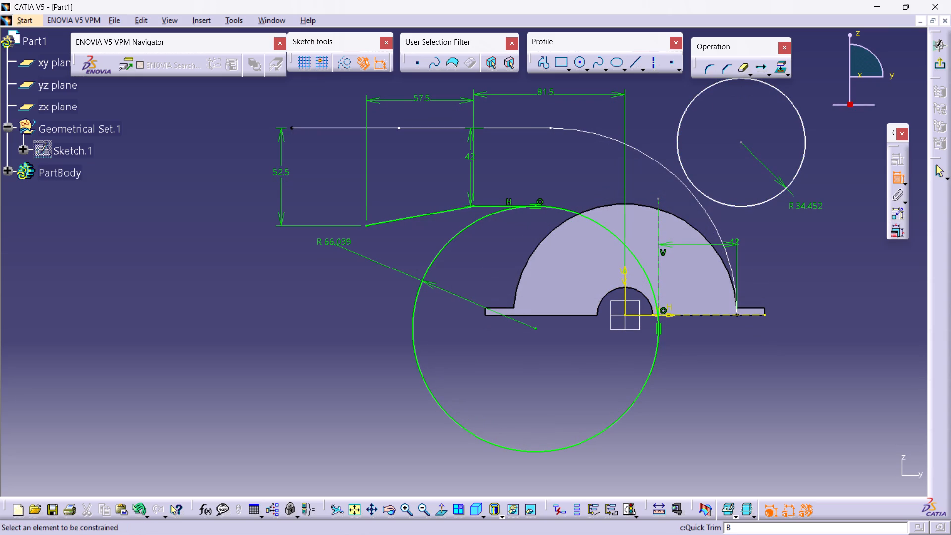
# Quick Trim the large circle, keeping only the arc between the horizontal line and the vertical construction line.
pyautogui.click(901, 176)
pyautogui.doubleClick(744, 65)
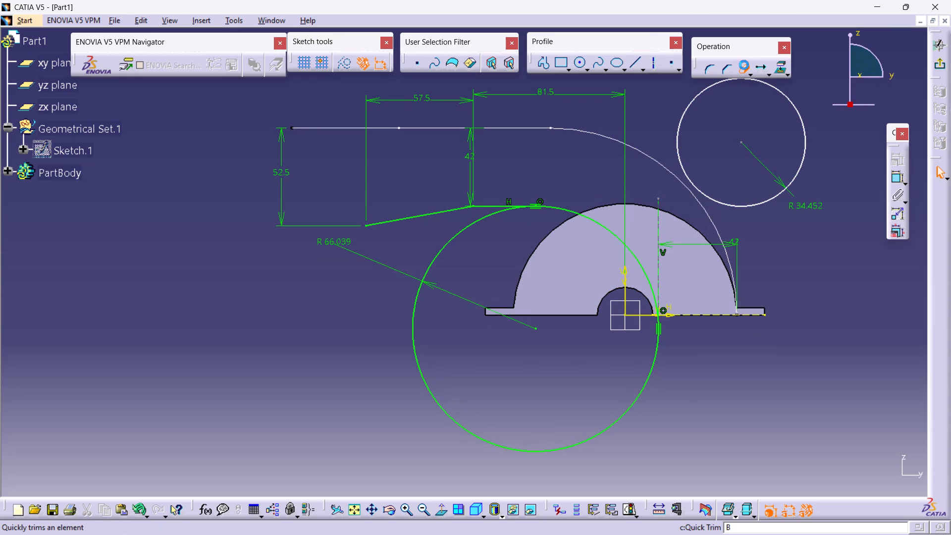
pyautogui.click(647, 384)
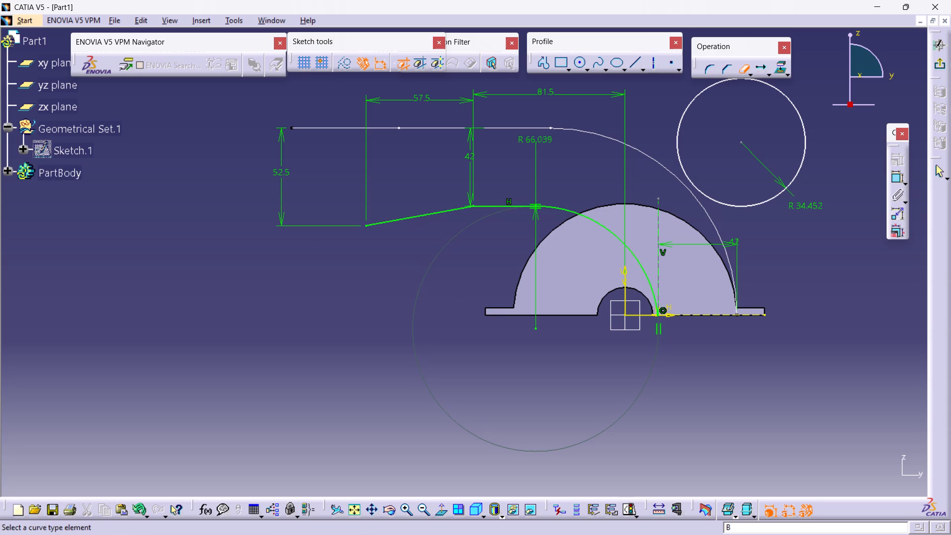
# Remove the separate smaller circle outside the profile with Quick Trim.
pyautogui.rightClick(779, 192)
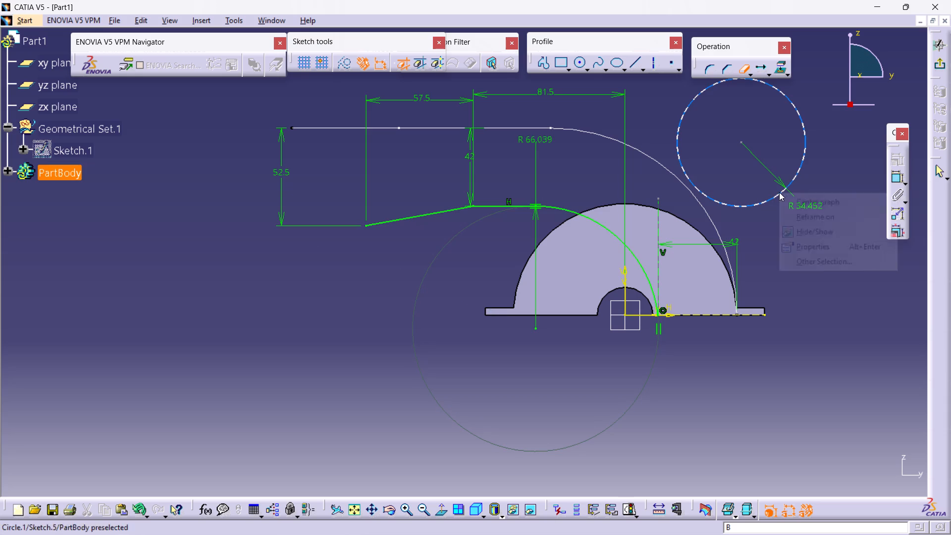
pyautogui.click(845, 319)
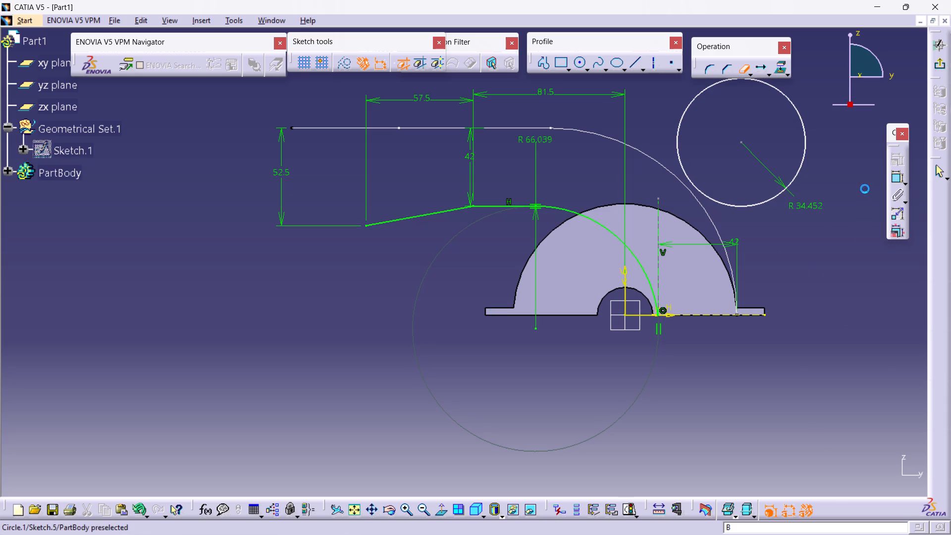
pyautogui.rightClick(775, 202)
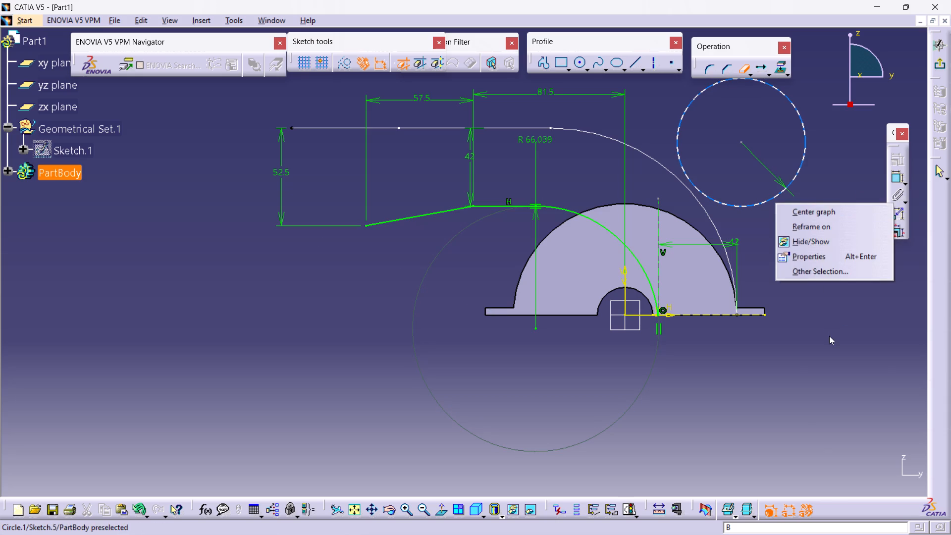
pyautogui.click(829, 336)
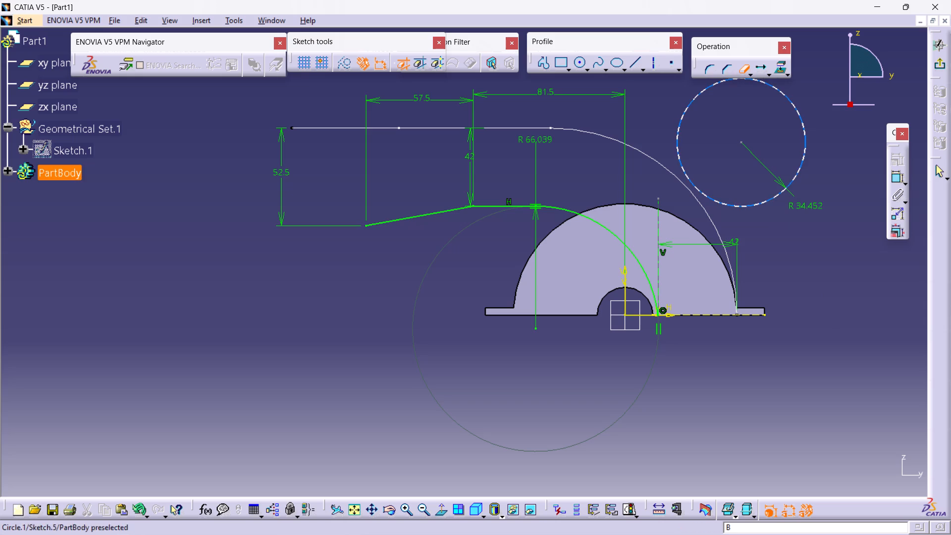
pyautogui.click(806, 143)
# Exit the sketch to return to the 3D part and clear the selection.
pyautogui.moveTo(301, 297); pyautogui.dragTo(299, 272, button='middle')
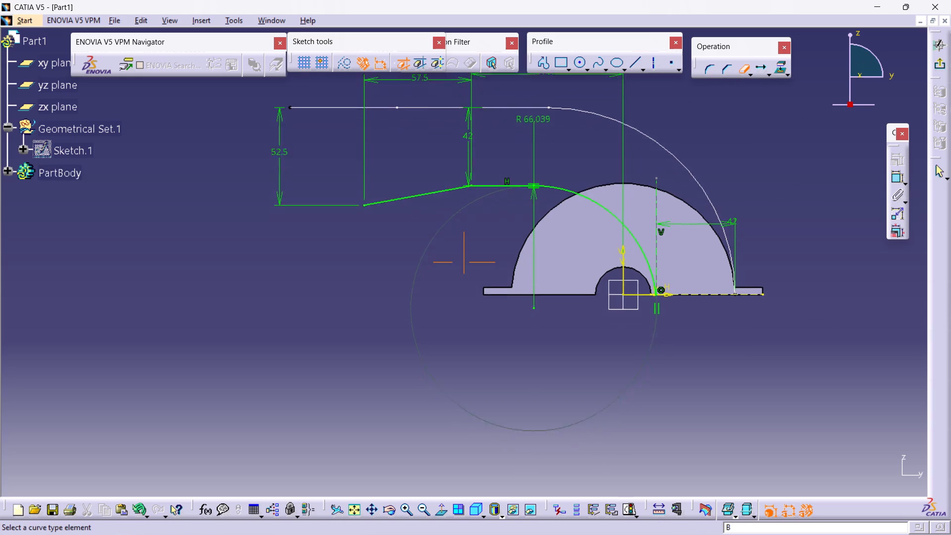
pyautogui.moveTo(299, 272); pyautogui.dragTo(277, 278, button='middle')
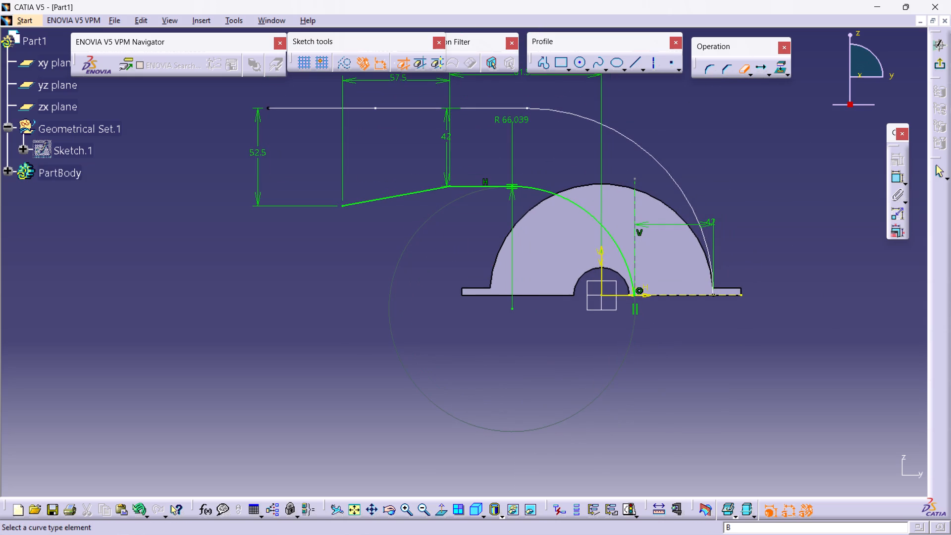
pyautogui.moveTo(423, 290); pyautogui.dragTo(400, 384, button='middle')
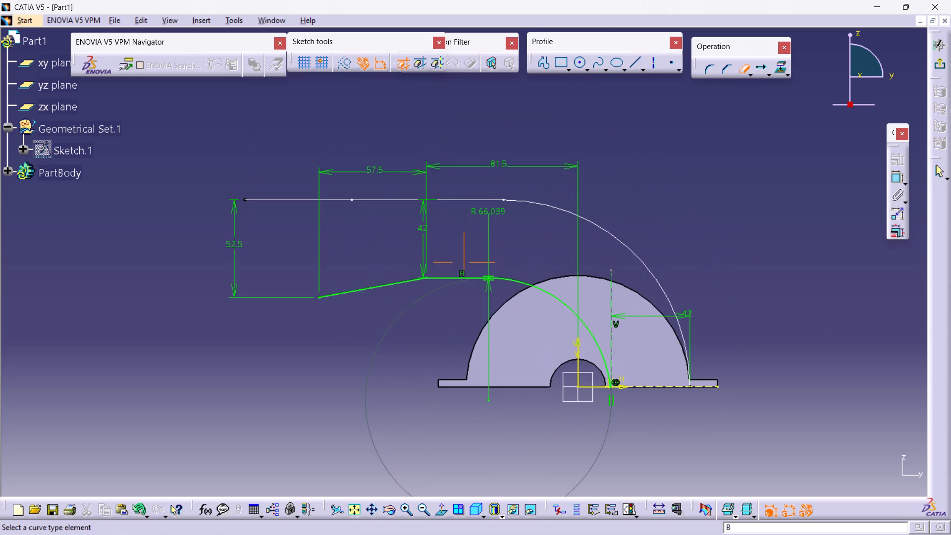
pyautogui.moveTo(400, 384); pyautogui.dragTo(407, 346, button='middle')
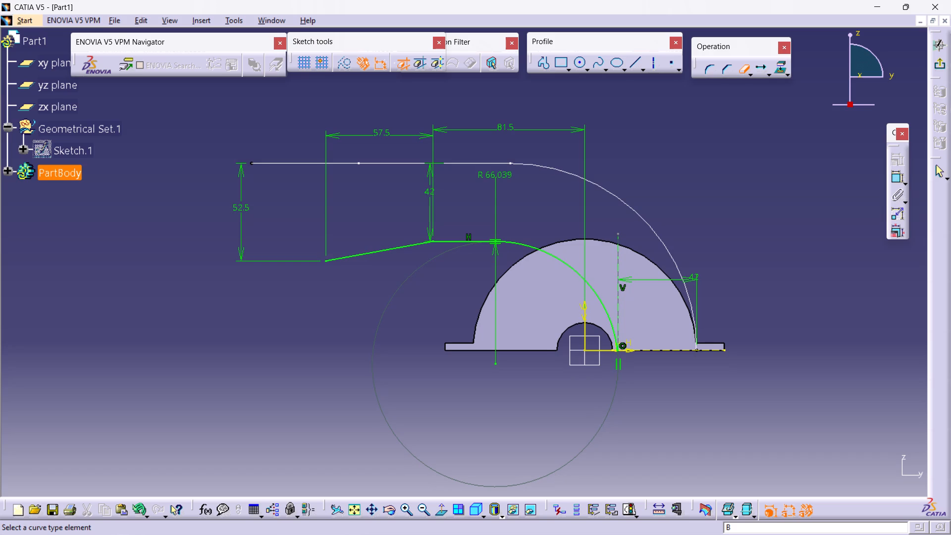
pyautogui.click(945, 61)
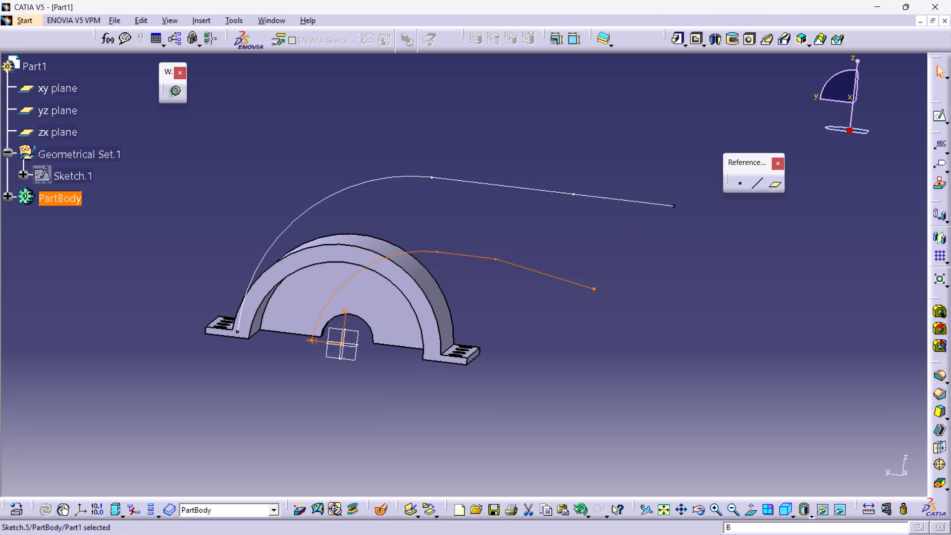
pyautogui.click(667, 301)
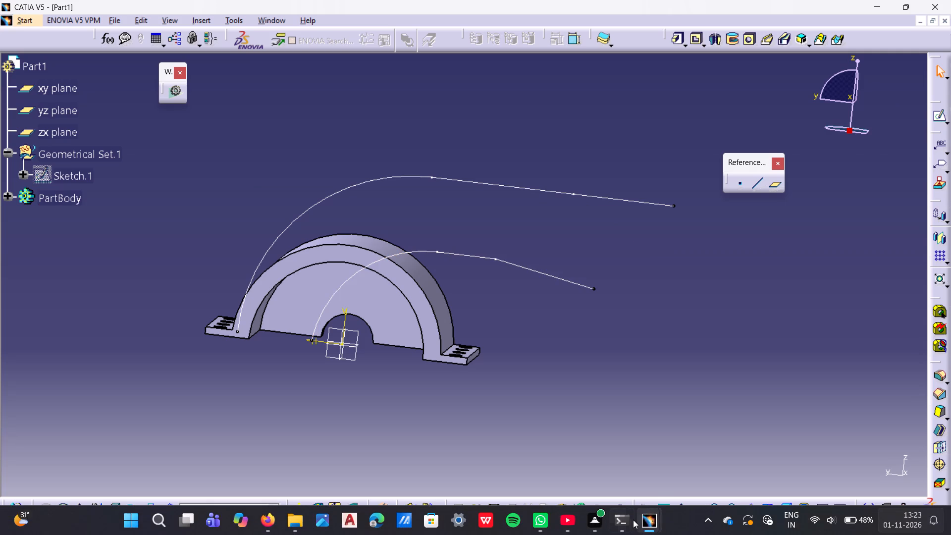
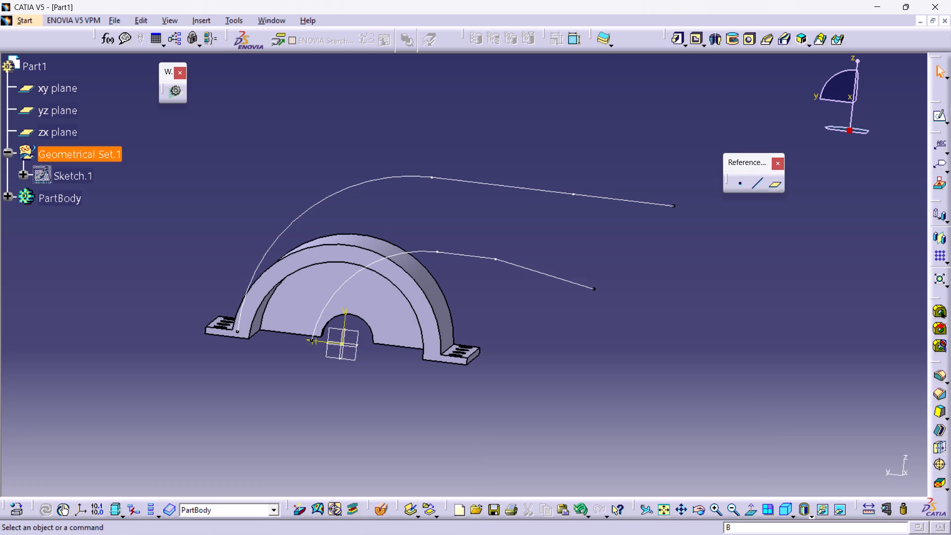
# Start a new sketch on the yz plane.
pyautogui.click(60, 110)
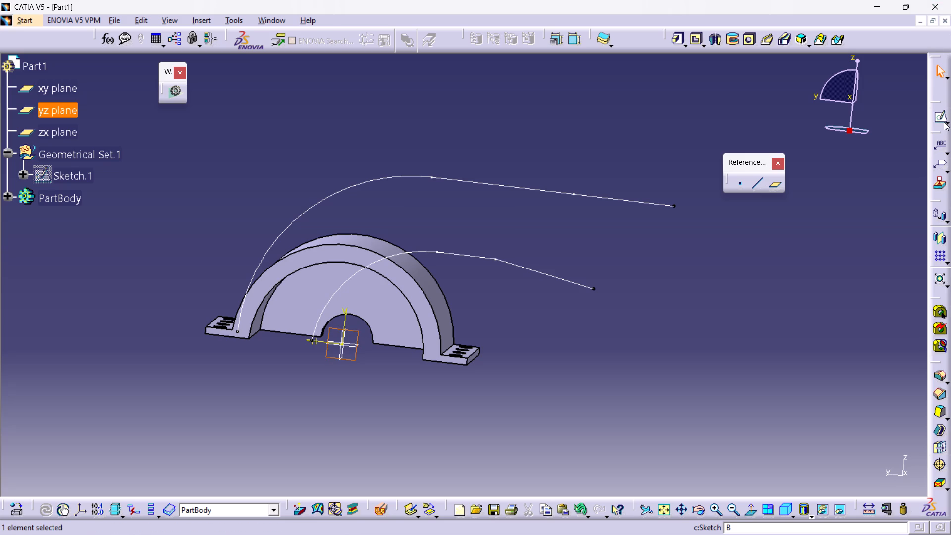
pyautogui.click(937, 121)
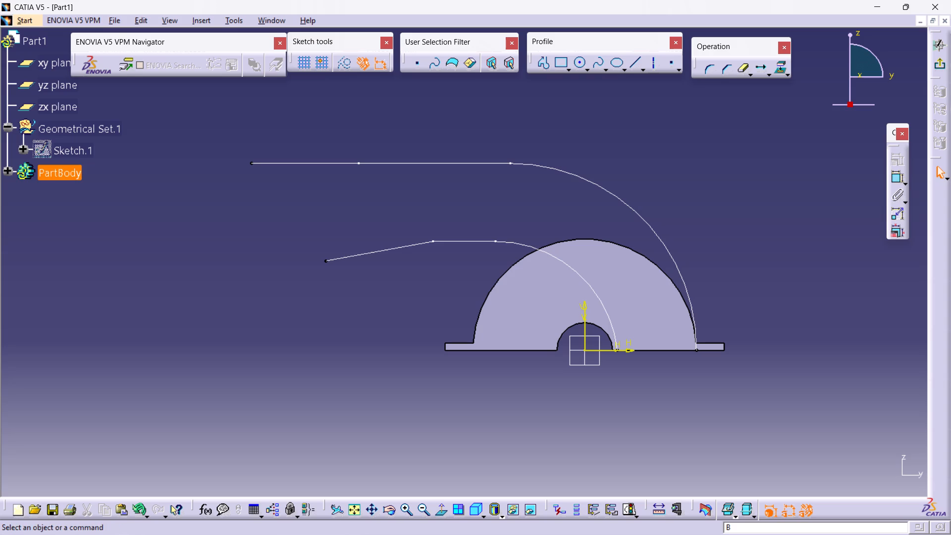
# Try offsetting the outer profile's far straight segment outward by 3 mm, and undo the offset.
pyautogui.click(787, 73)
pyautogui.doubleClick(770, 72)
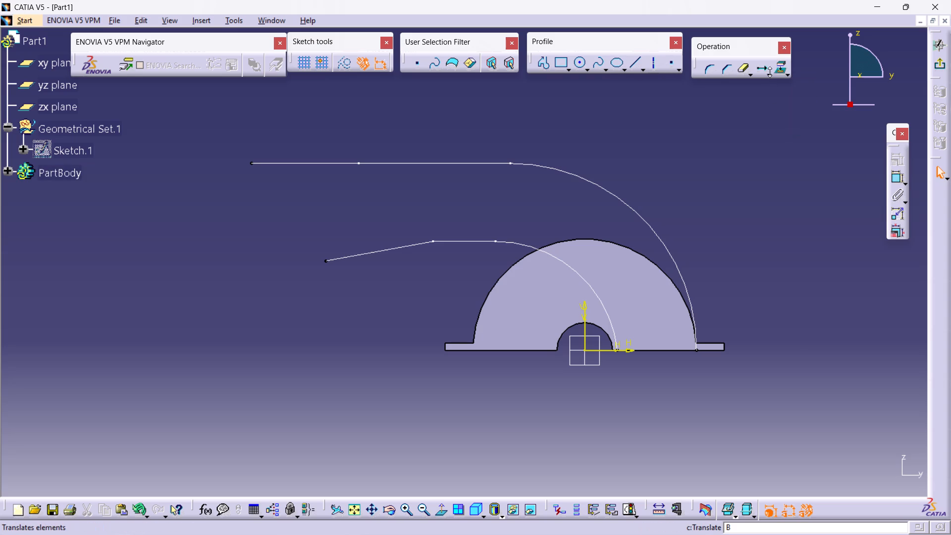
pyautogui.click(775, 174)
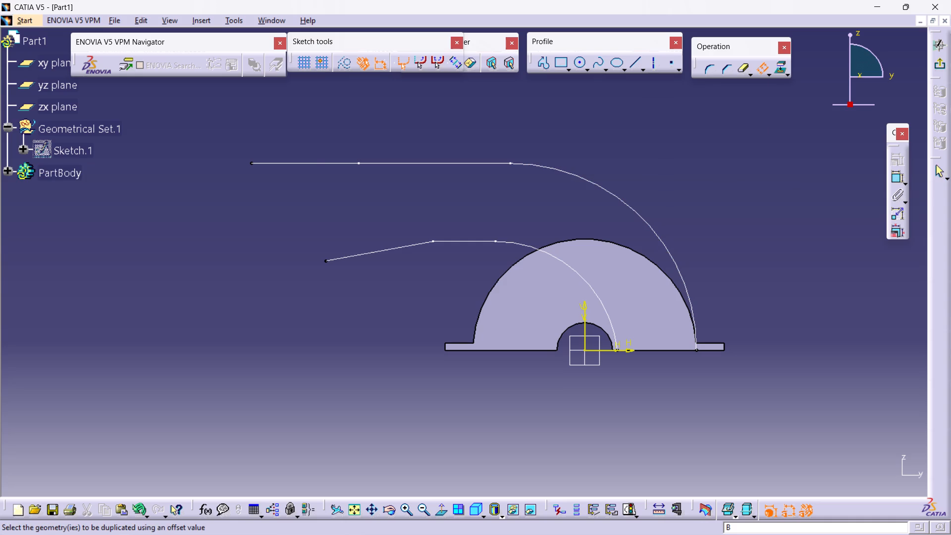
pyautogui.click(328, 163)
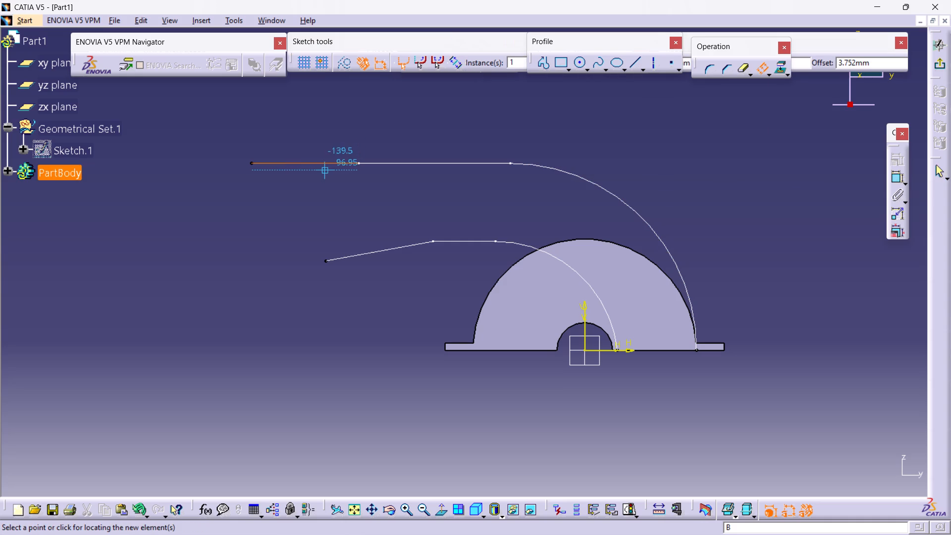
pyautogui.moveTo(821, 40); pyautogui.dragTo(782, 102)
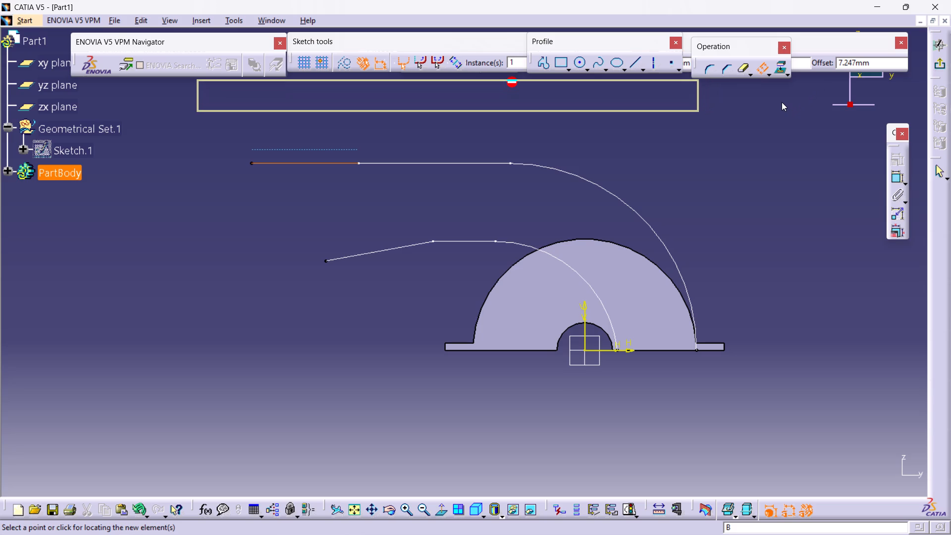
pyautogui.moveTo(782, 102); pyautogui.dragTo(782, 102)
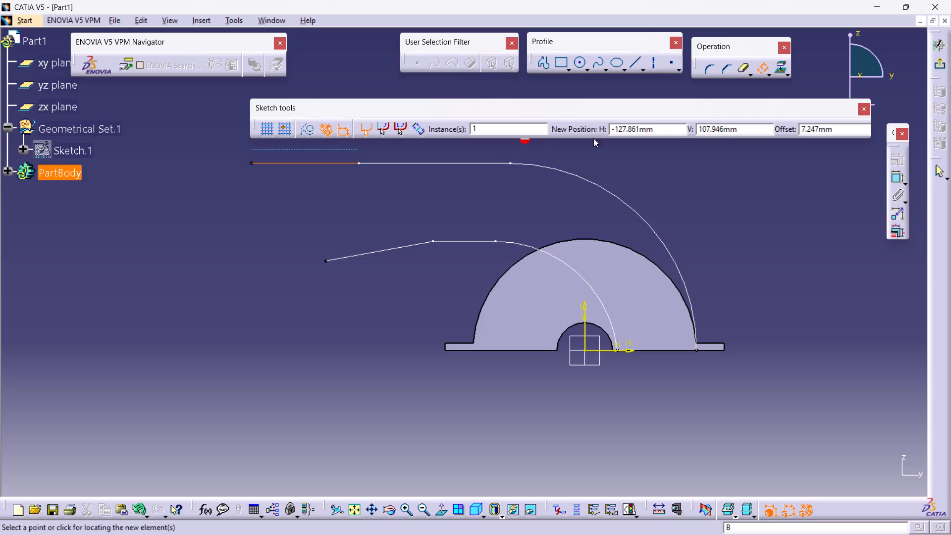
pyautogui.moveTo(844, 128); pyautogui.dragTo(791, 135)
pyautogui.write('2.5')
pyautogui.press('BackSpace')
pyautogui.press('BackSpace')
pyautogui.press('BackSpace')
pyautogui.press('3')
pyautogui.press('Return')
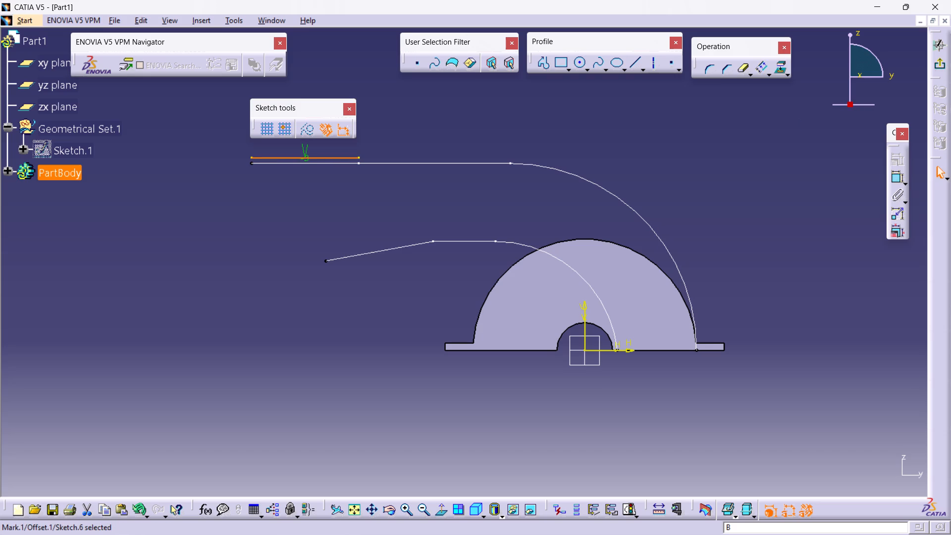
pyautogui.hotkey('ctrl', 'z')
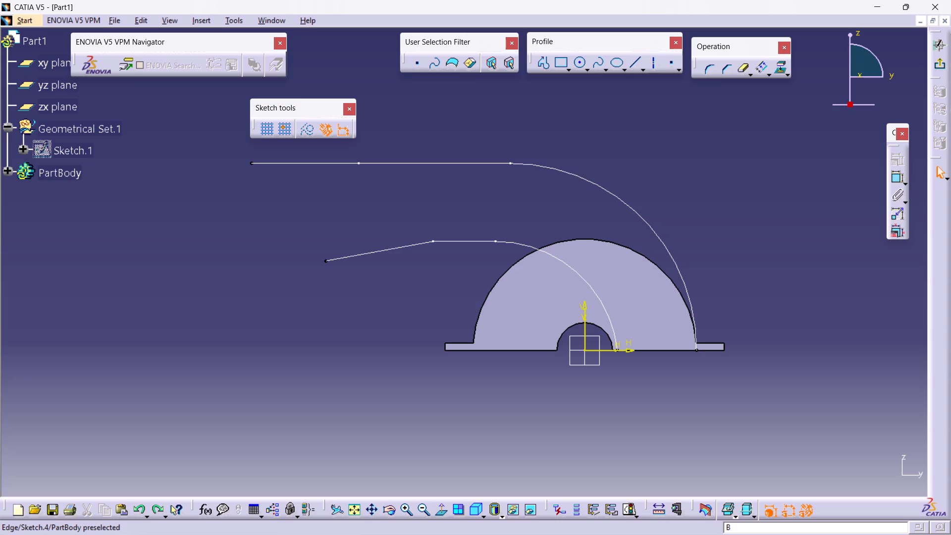
# Offset the outer profile's two straight segments and its arc inward by about 4.75 mm each.
pyautogui.doubleClick(761, 64)
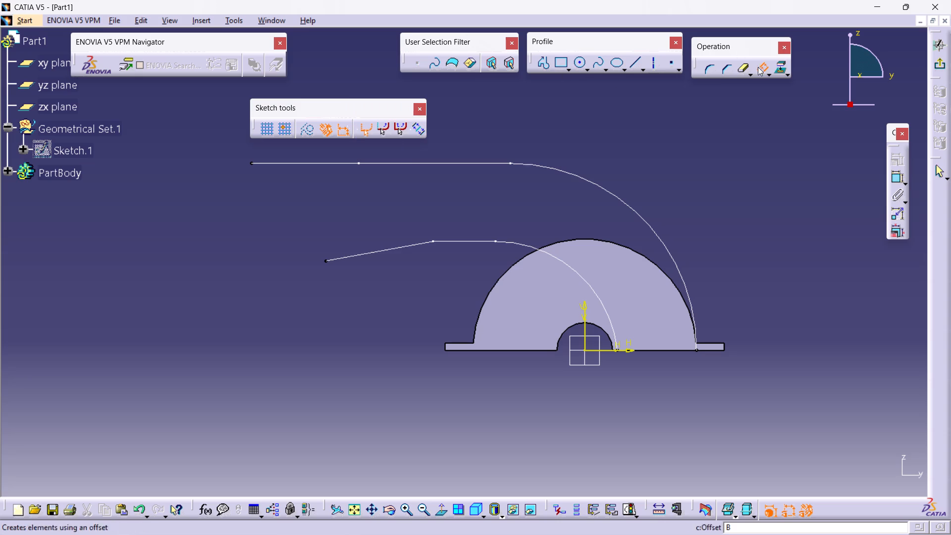
pyautogui.click(334, 164)
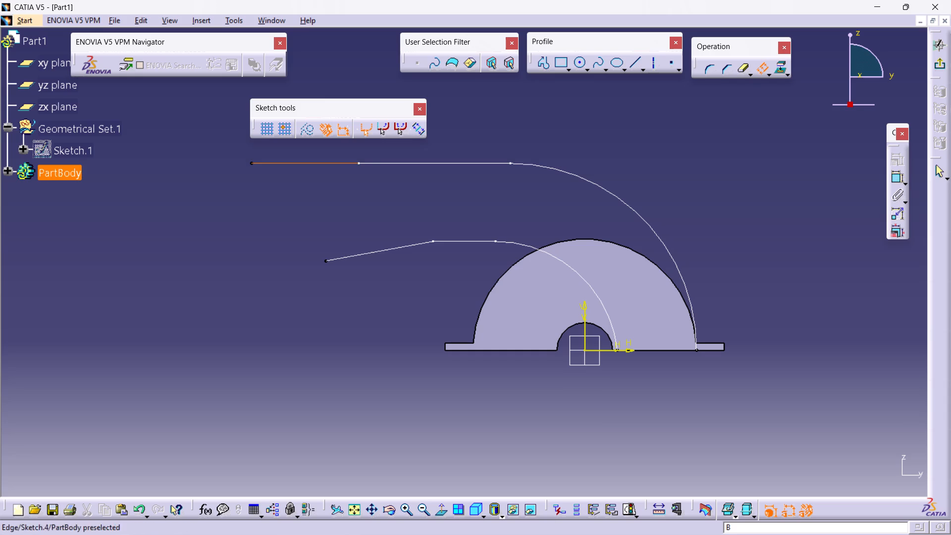
pyautogui.click(334, 173)
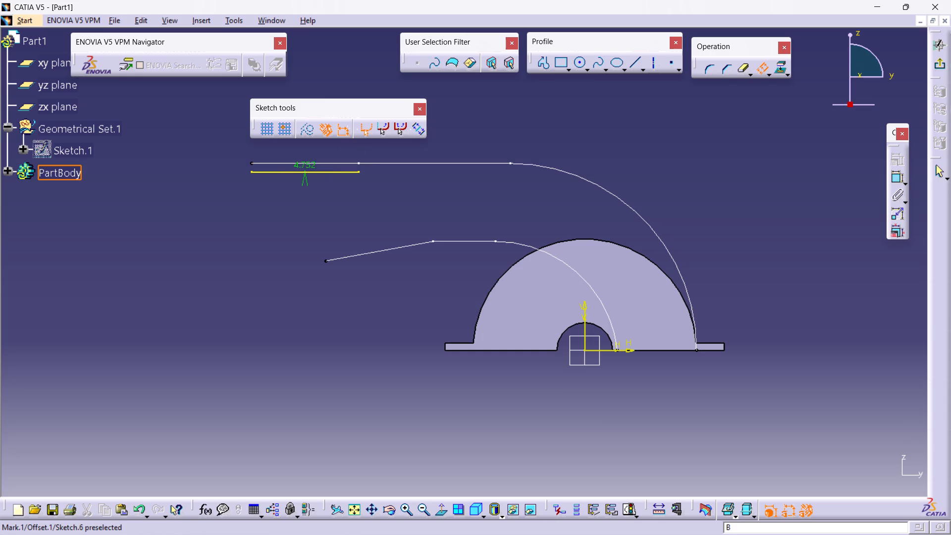
pyautogui.click(433, 163)
pyautogui.click(432, 172)
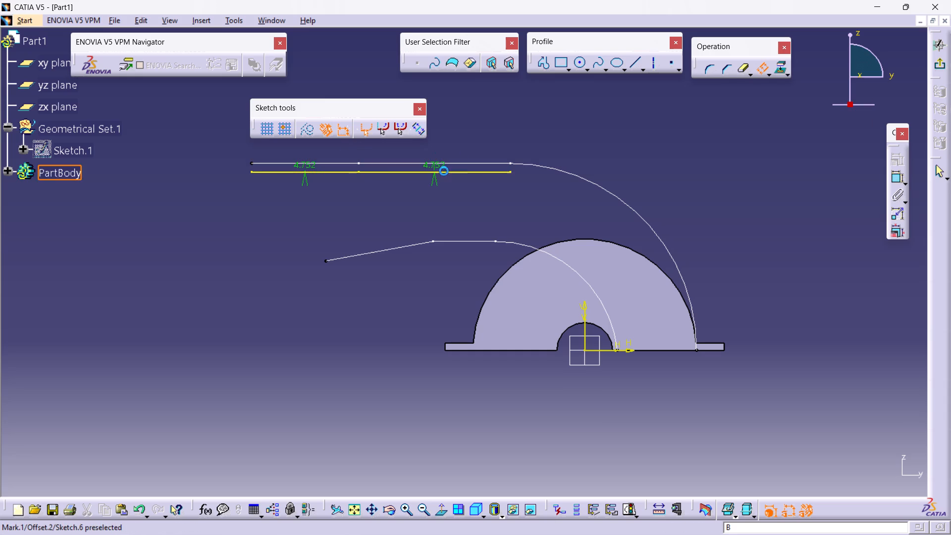
pyautogui.click(542, 165)
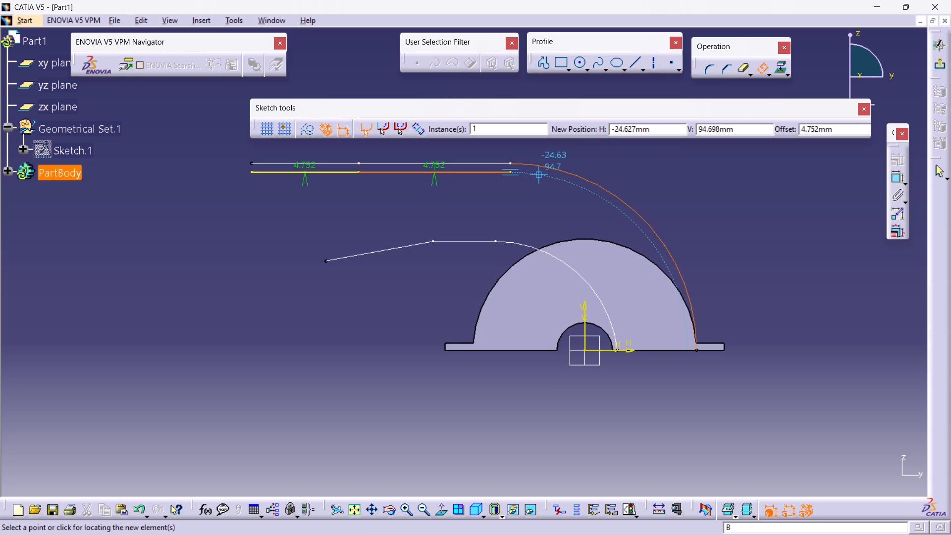
pyautogui.click(537, 175)
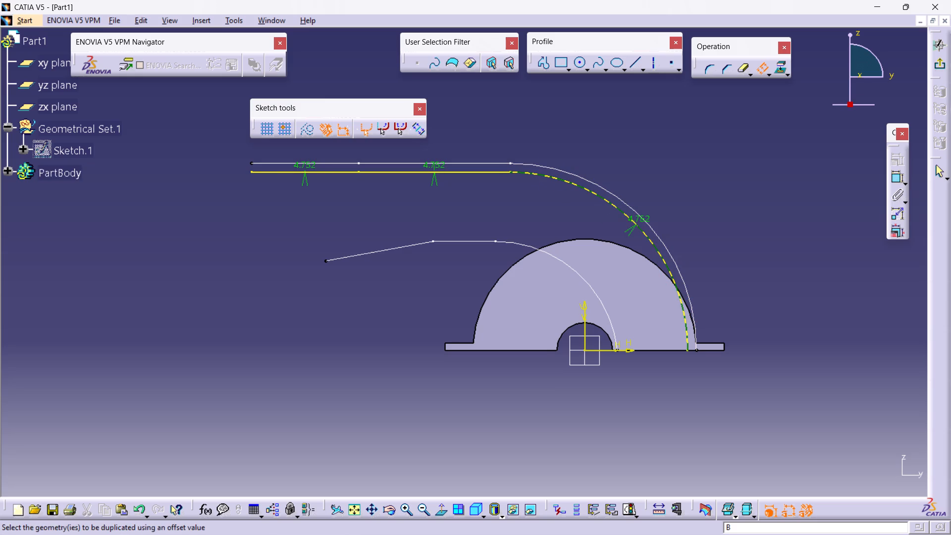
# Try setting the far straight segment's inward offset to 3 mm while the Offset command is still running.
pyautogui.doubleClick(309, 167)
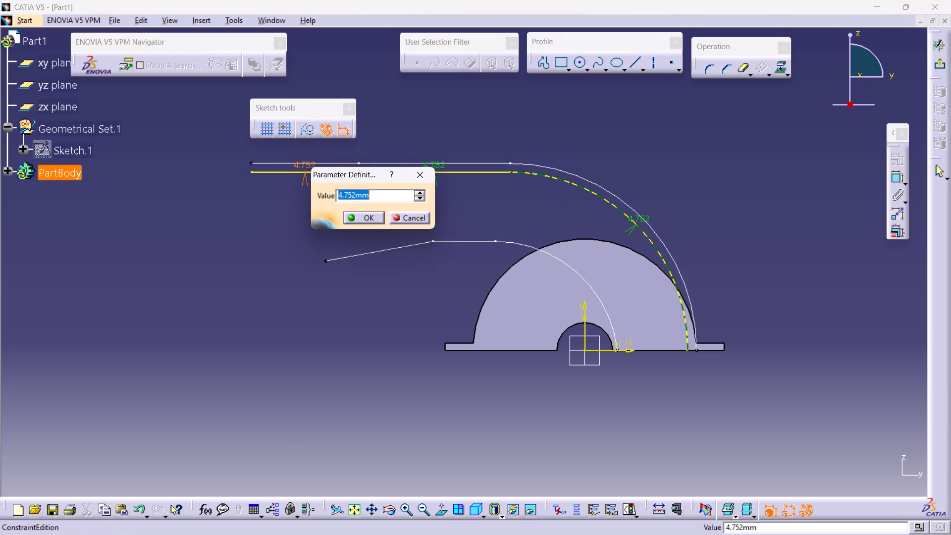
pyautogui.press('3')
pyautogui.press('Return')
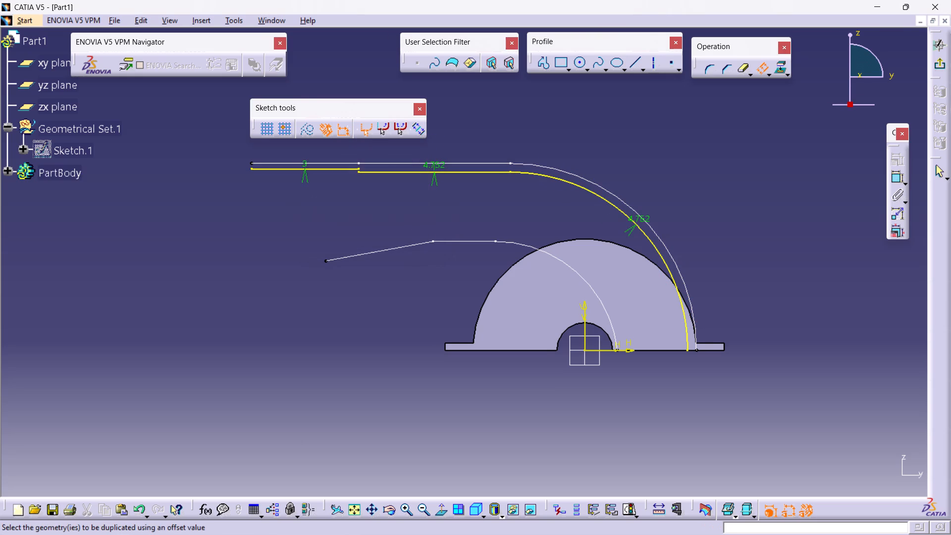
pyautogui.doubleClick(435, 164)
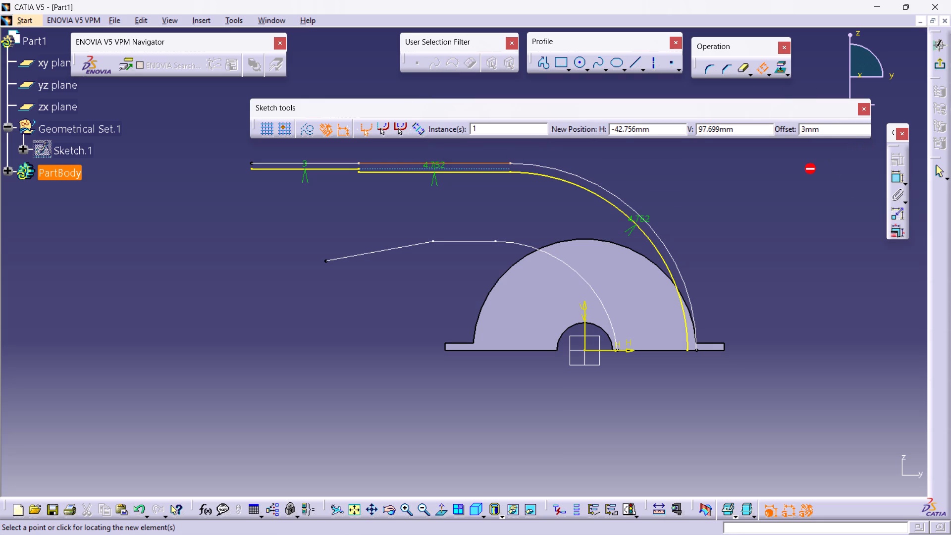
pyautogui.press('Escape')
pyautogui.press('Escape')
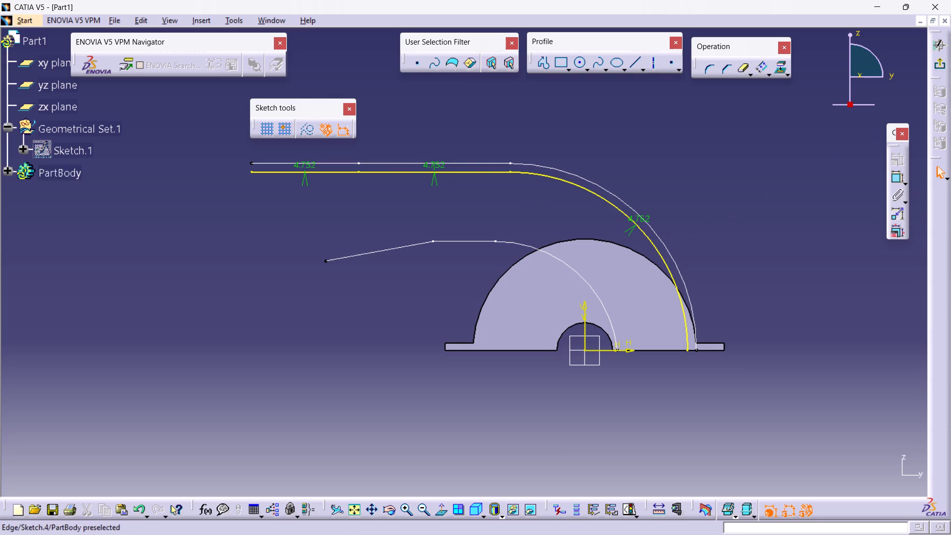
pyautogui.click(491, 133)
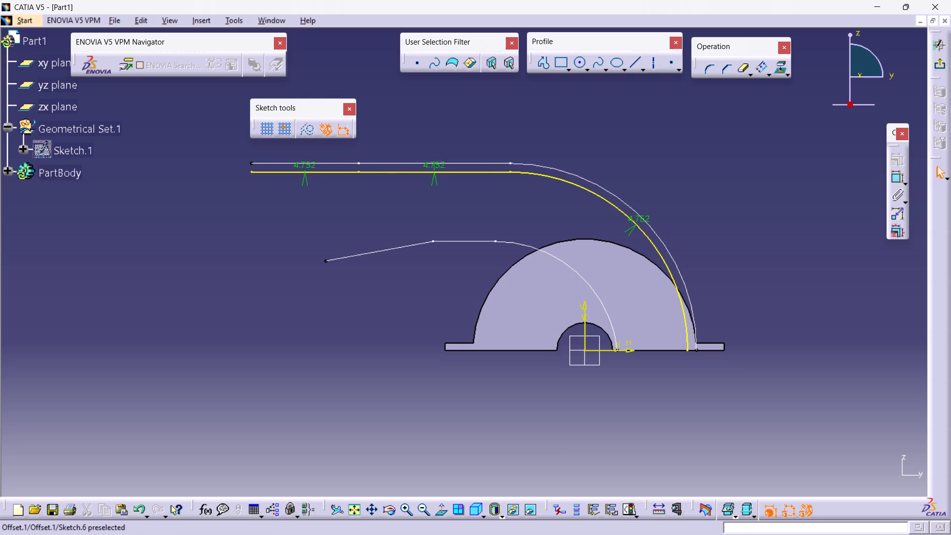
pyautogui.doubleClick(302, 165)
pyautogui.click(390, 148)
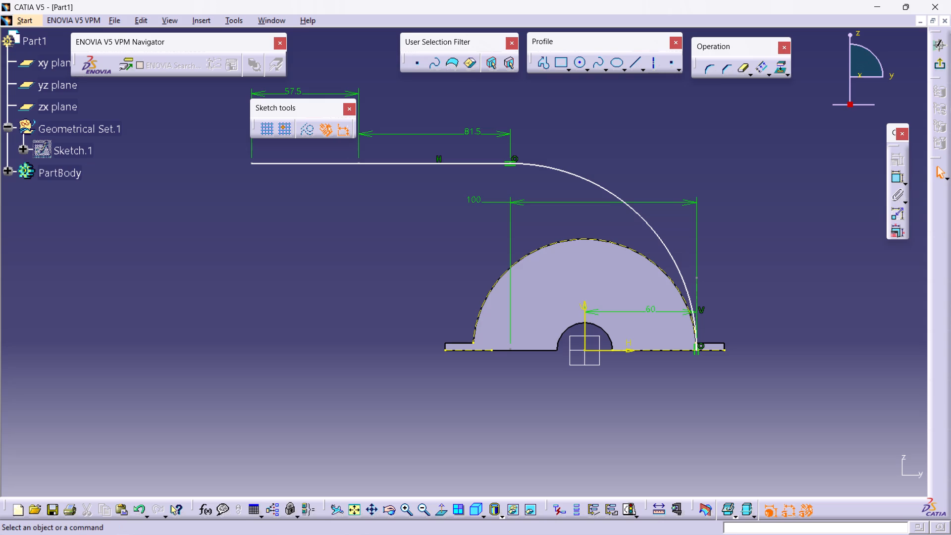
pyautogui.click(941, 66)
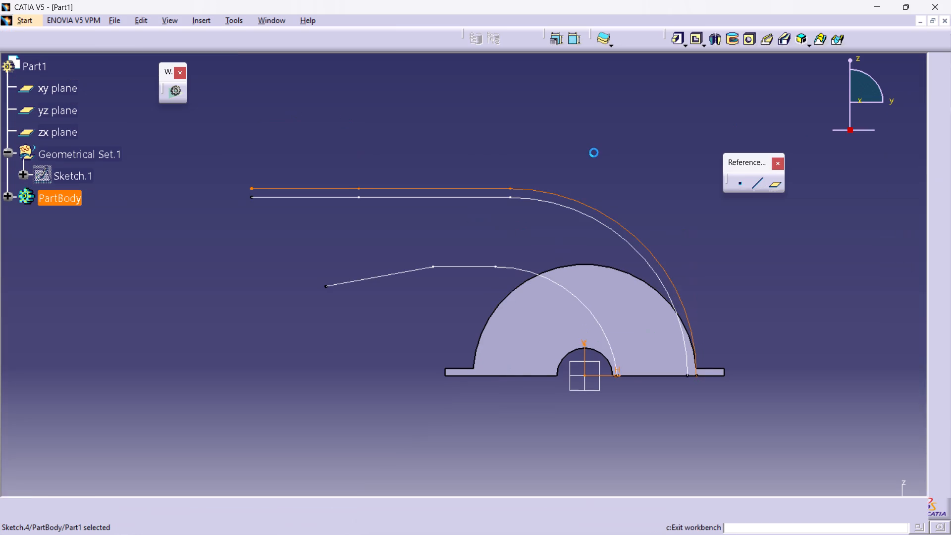
# Reopen the sketch that contains the inward offset curves.
pyautogui.click(344, 188)
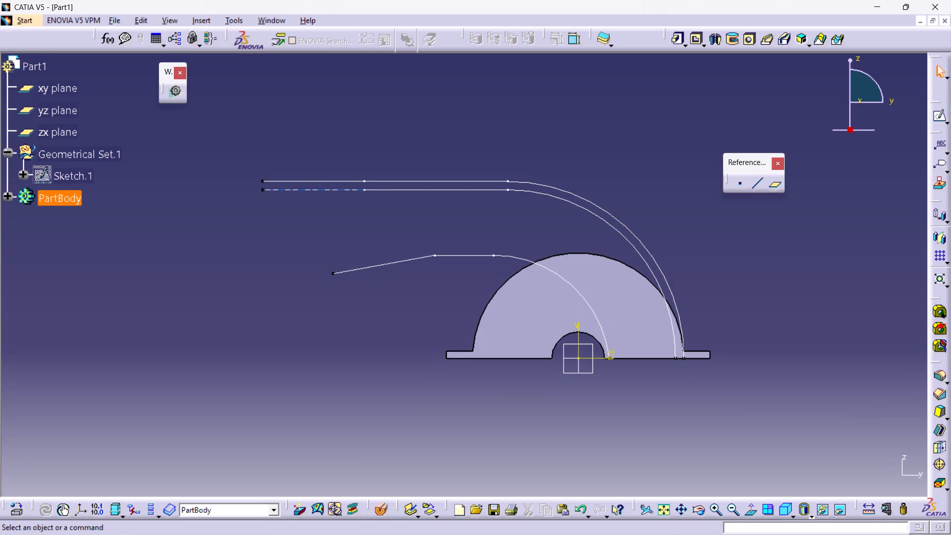
pyautogui.doubleClick(344, 189)
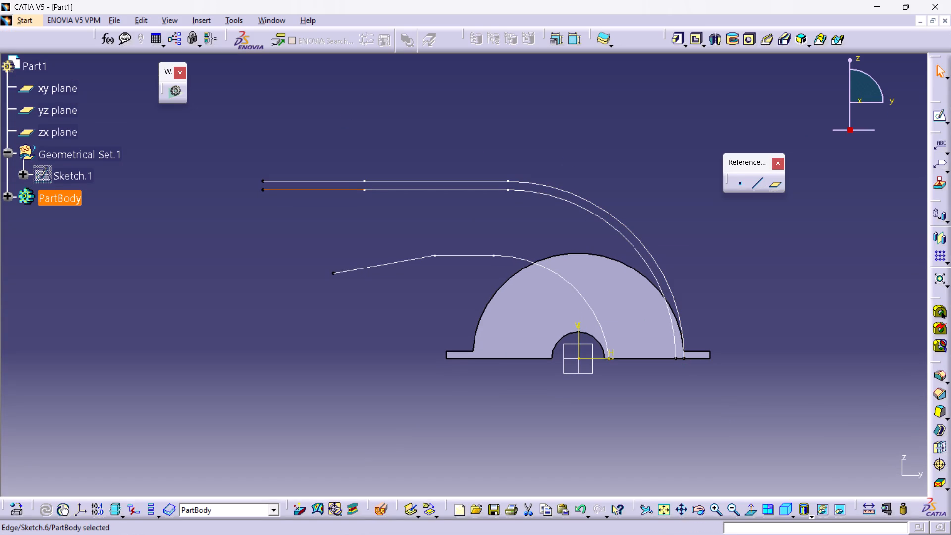
pyautogui.click(935, 118)
pyautogui.doubleClick(658, 190)
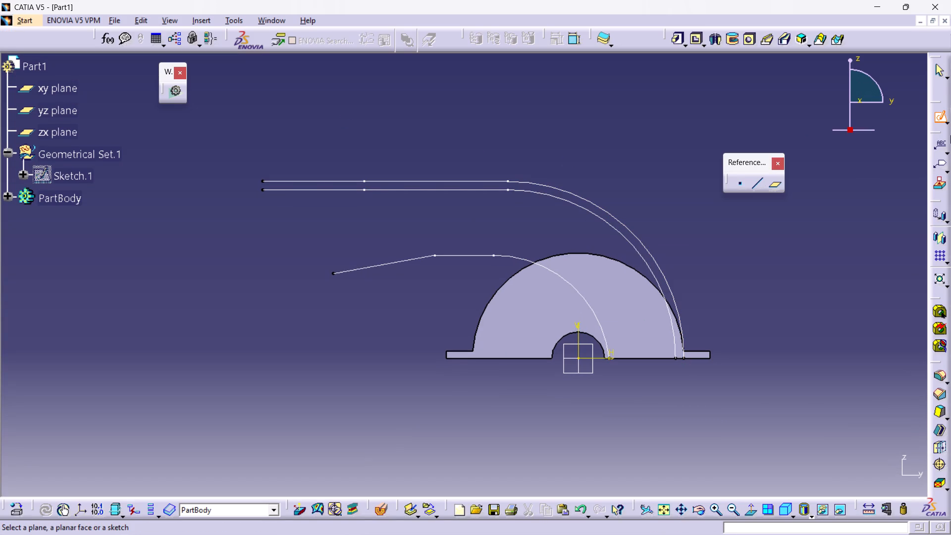
pyautogui.click(936, 112)
pyautogui.doubleClick(599, 215)
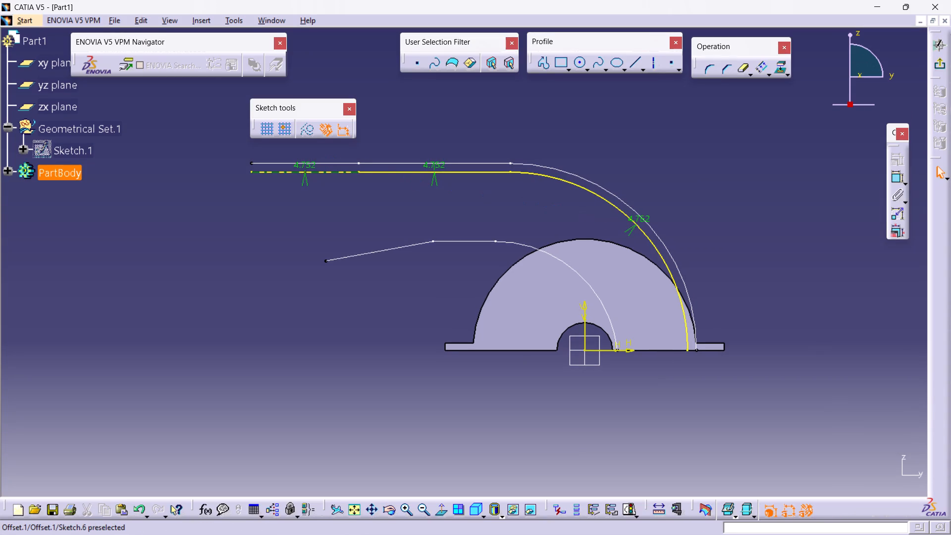
# Set the inward offset of both straight segments to 3 mm.
pyautogui.doubleClick(307, 166)
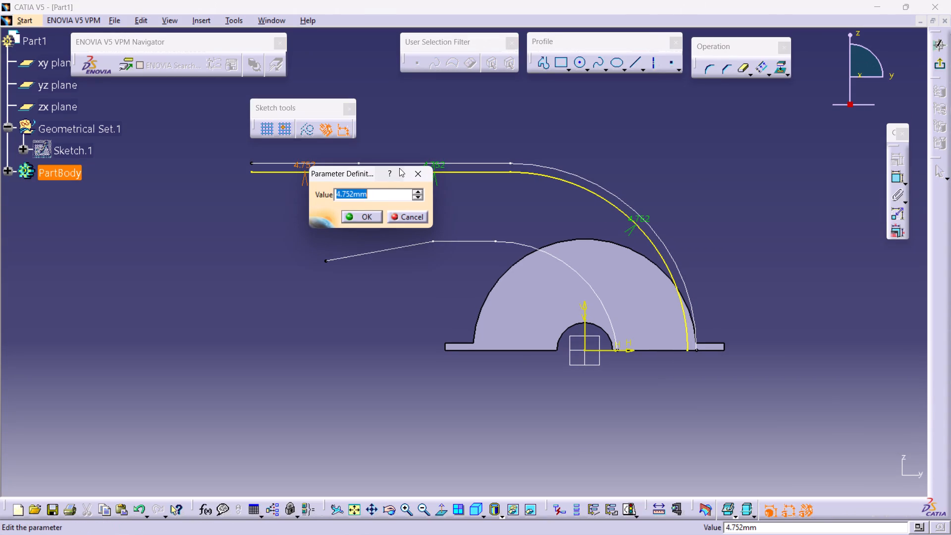
pyautogui.press('3')
pyautogui.press('Return')
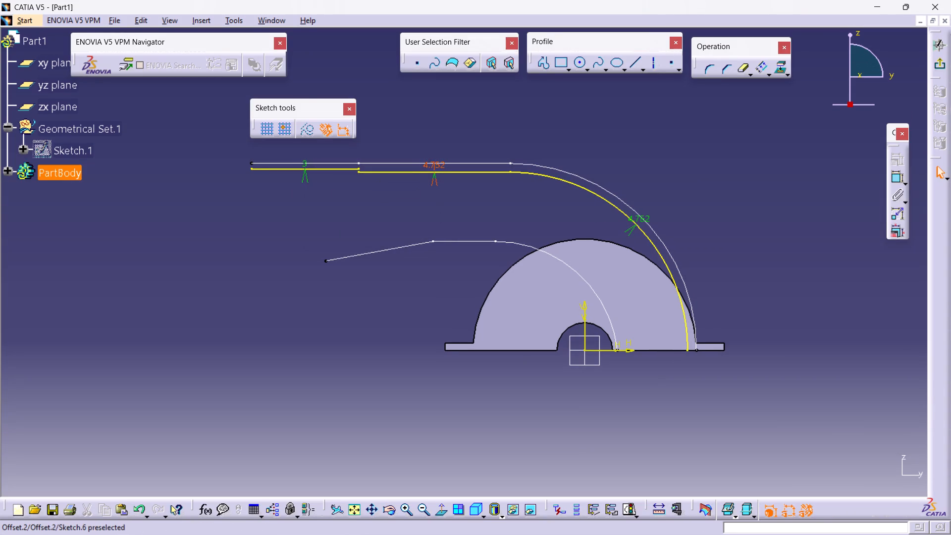
pyautogui.doubleClick(432, 165)
pyautogui.press('3')
pyautogui.press('Return')
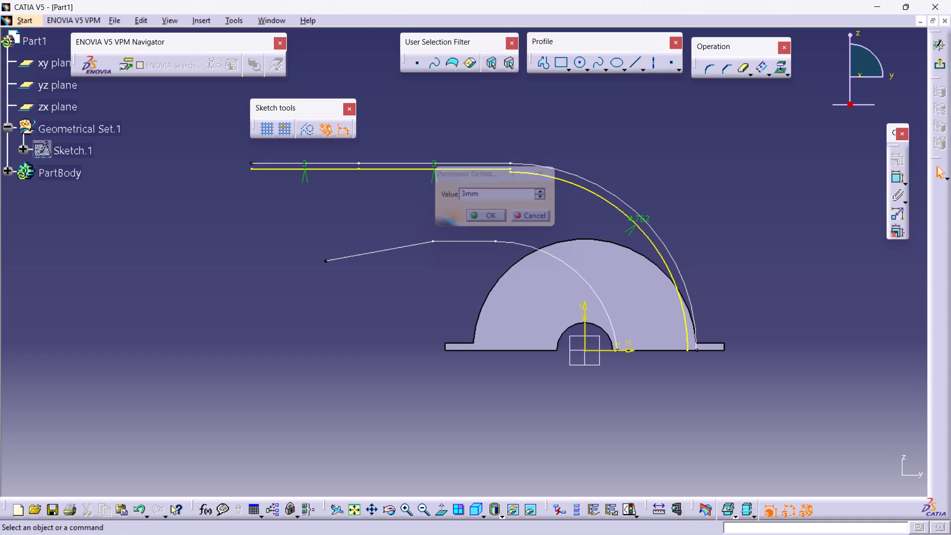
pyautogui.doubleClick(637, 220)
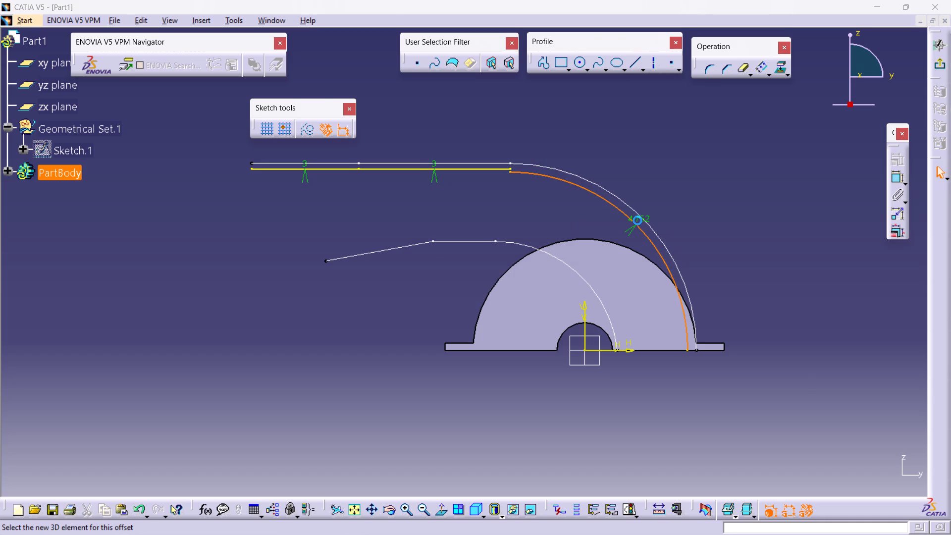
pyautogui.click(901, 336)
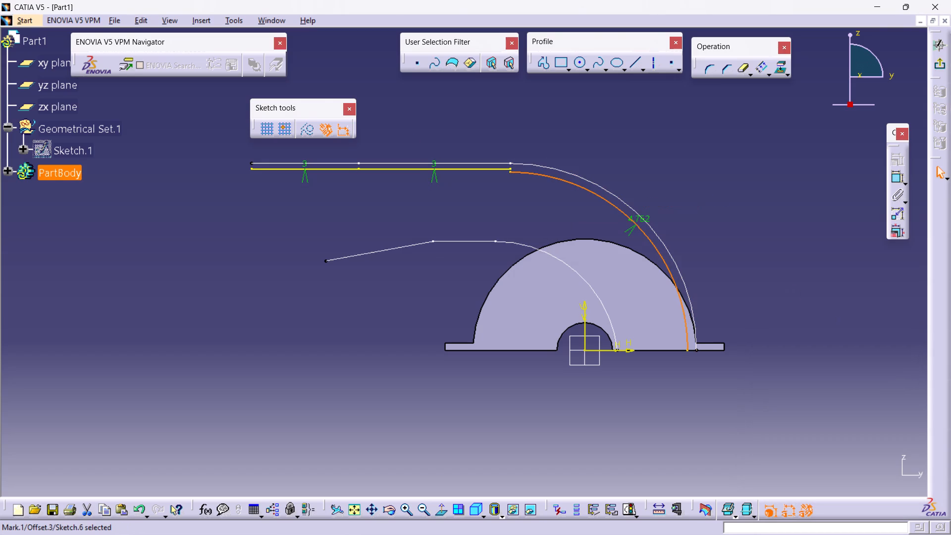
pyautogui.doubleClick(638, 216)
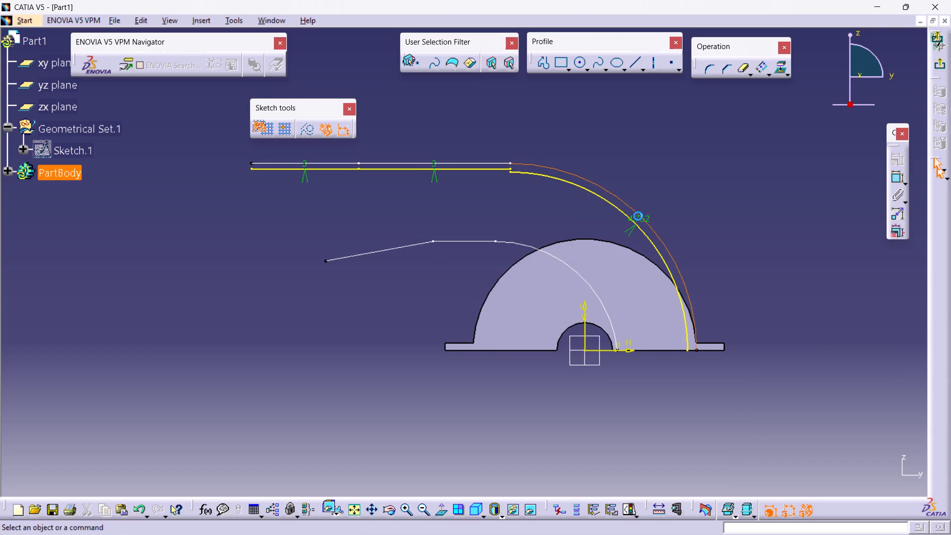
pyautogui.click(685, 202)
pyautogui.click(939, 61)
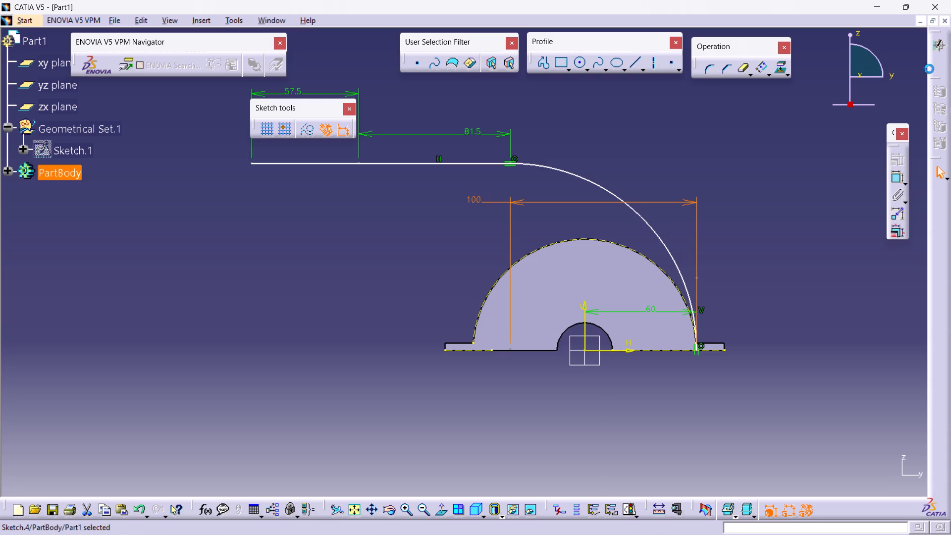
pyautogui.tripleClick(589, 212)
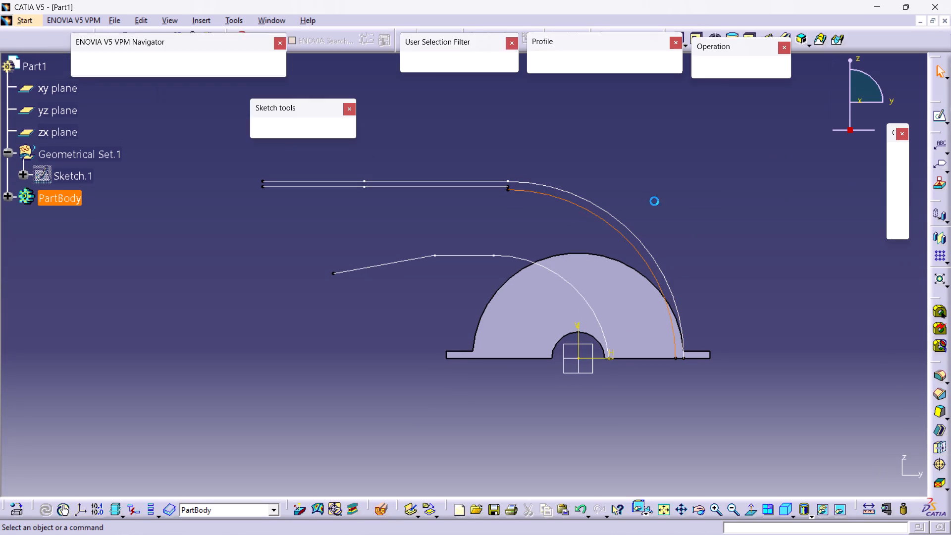
# Set the inward offset of the profile's arc to 3 mm and exit the sketch.
pyautogui.click(638, 220)
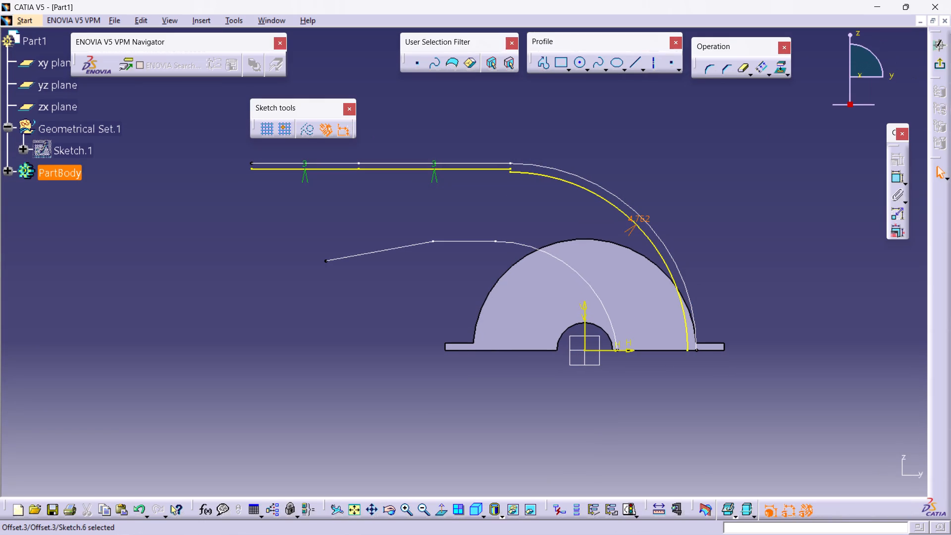
pyautogui.doubleClick(638, 220)
pyautogui.press('3')
pyautogui.press('Return')
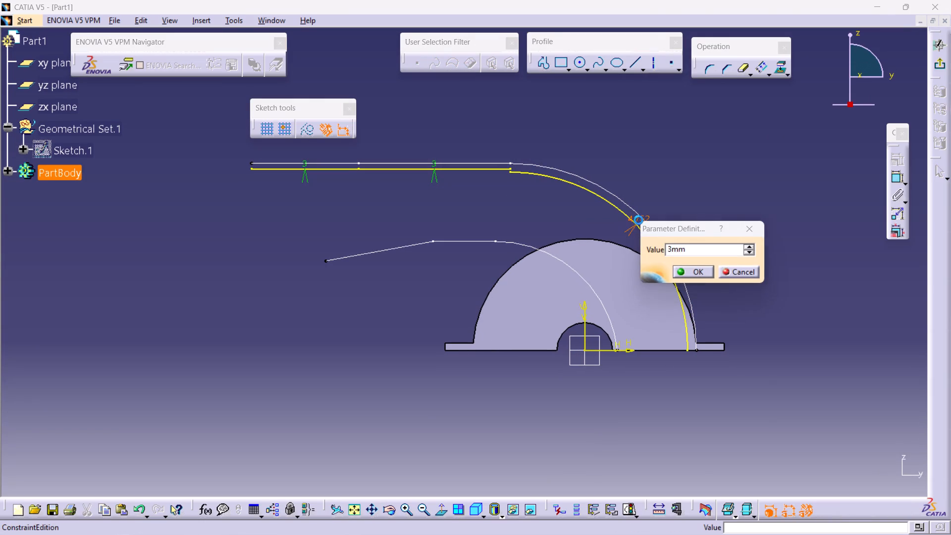
pyautogui.click(684, 194)
pyautogui.moveTo(688, 261); pyautogui.dragTo(687, 213, button='middle')
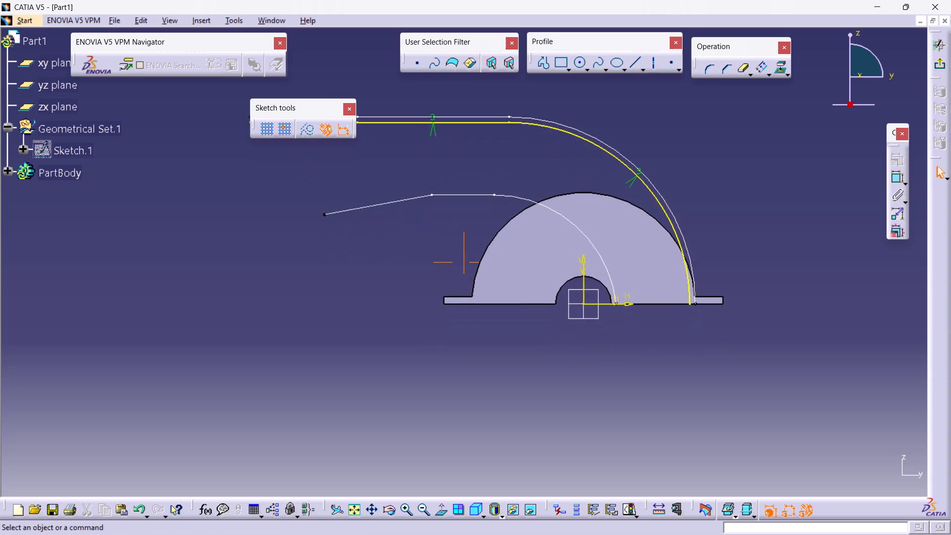
pyautogui.moveTo(687, 213); pyautogui.dragTo(708, 267, button='middle')
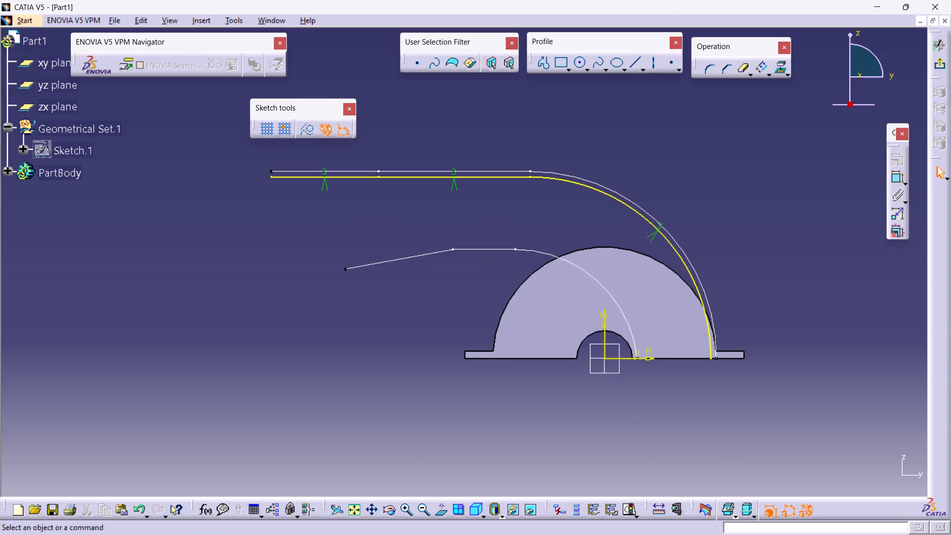
pyautogui.click(941, 65)
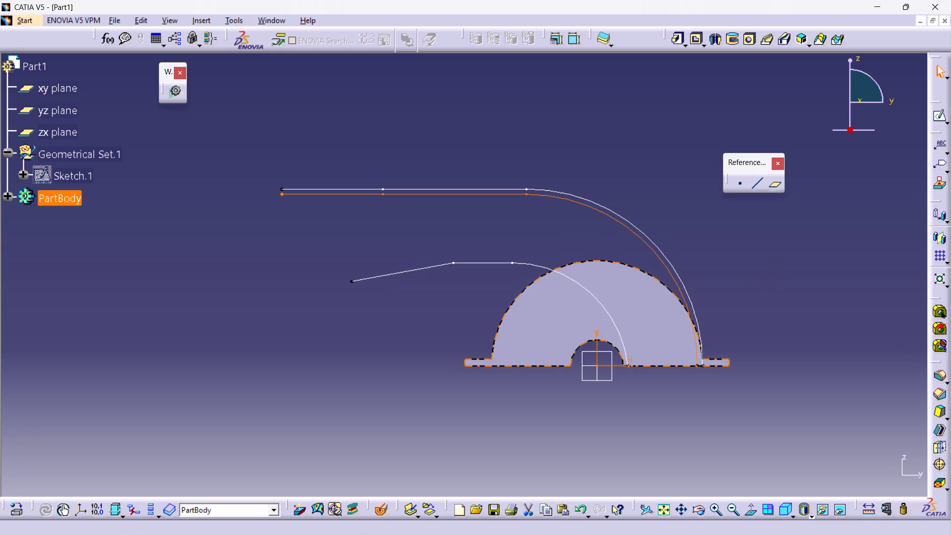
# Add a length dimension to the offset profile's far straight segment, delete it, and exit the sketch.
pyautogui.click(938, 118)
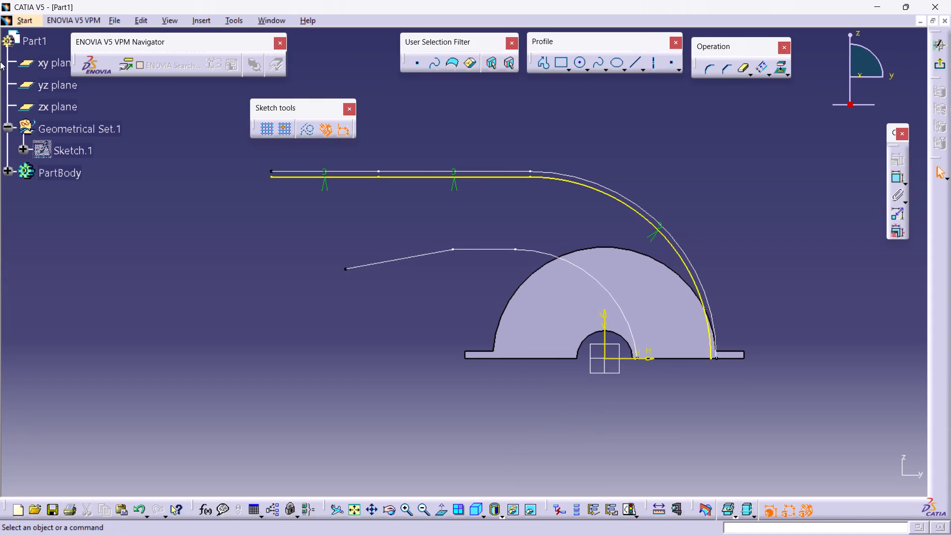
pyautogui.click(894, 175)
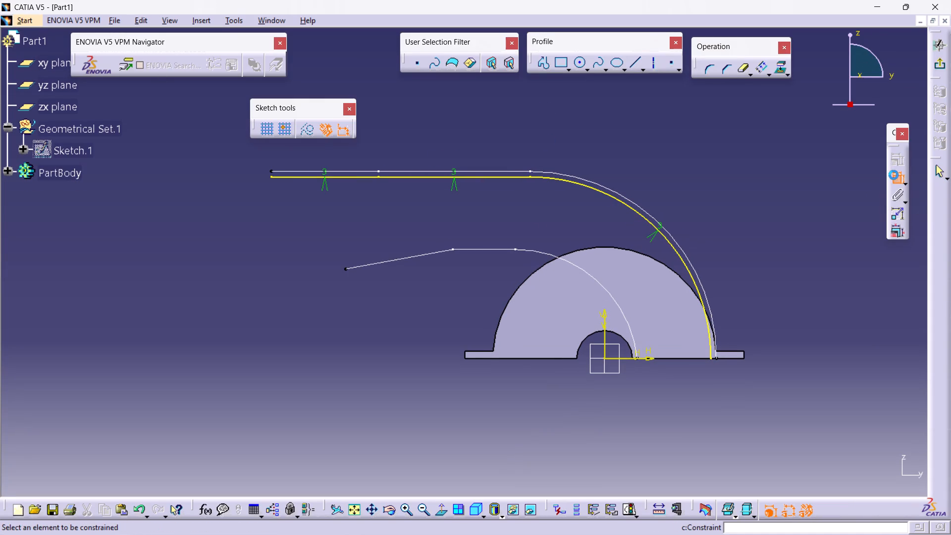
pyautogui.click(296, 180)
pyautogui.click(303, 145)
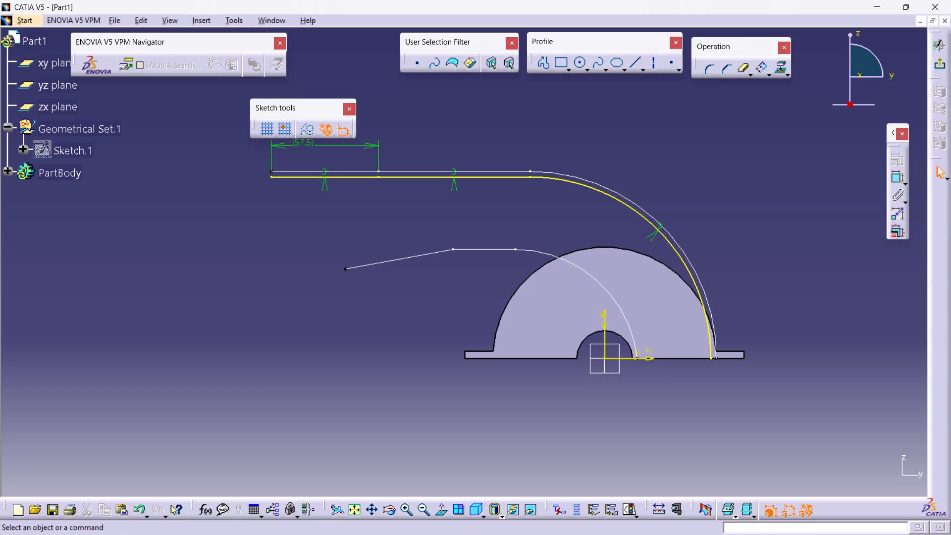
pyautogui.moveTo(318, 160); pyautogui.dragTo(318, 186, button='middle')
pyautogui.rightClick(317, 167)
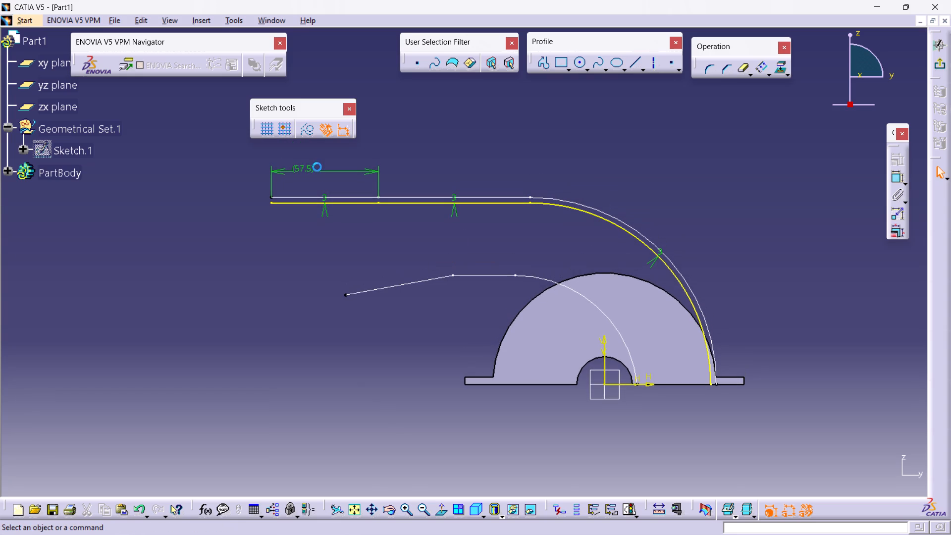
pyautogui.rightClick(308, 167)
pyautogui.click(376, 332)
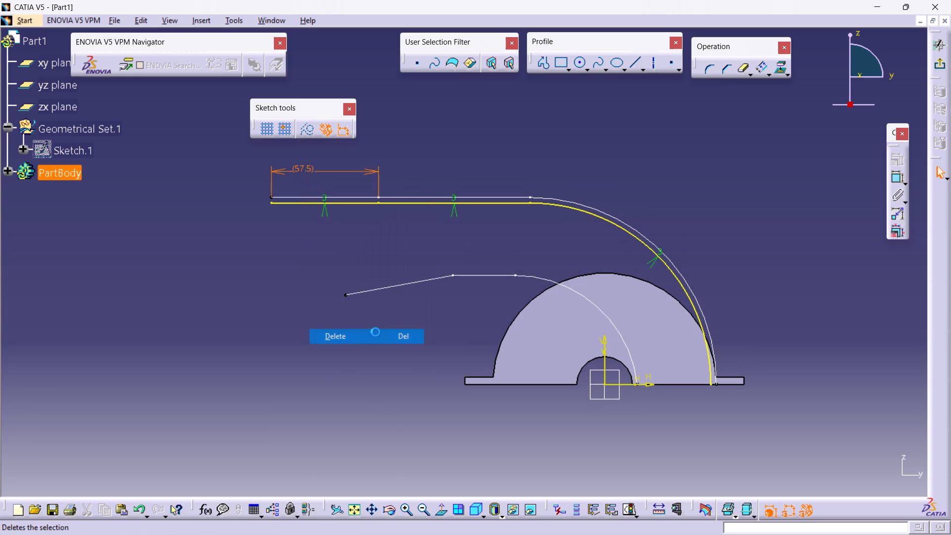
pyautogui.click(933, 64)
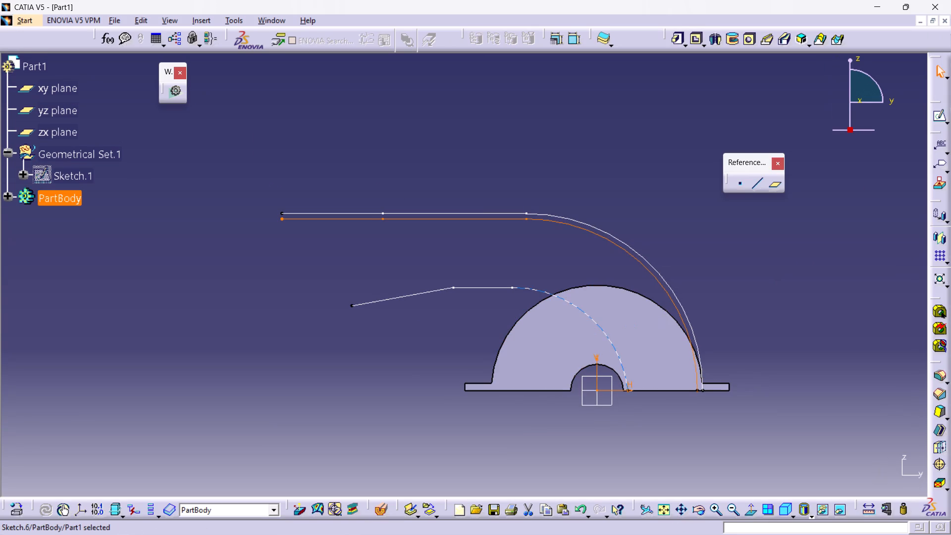
# Examine the dimensions in the inner guide profile's sketch and in the outer profile's sketch.
pyautogui.tripleClick(534, 292)
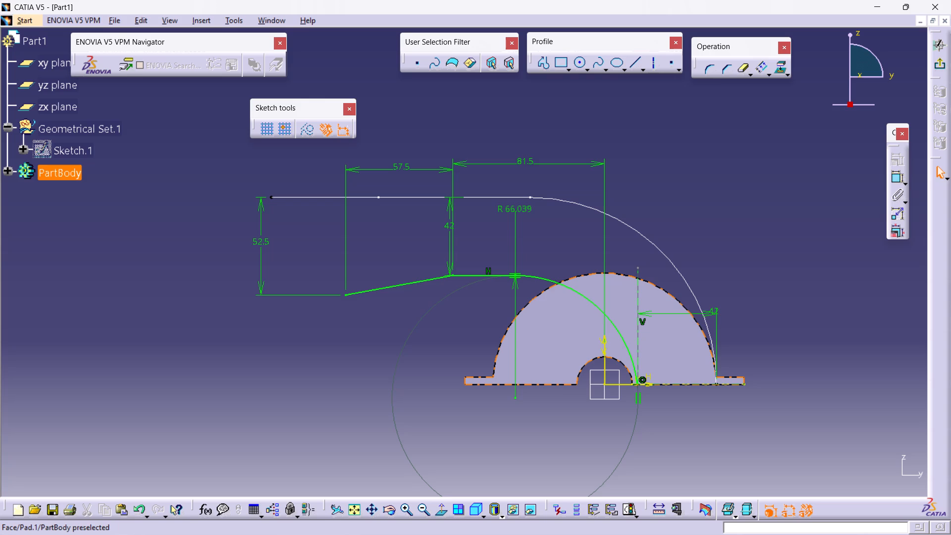
pyautogui.doubleClick(358, 197)
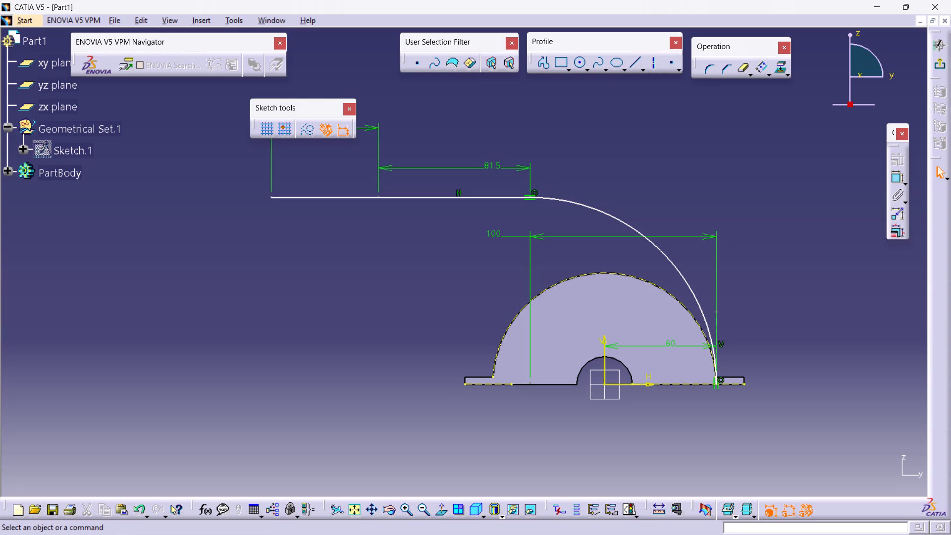
pyautogui.moveTo(417, 341); pyautogui.dragTo(412, 383, button='middle')
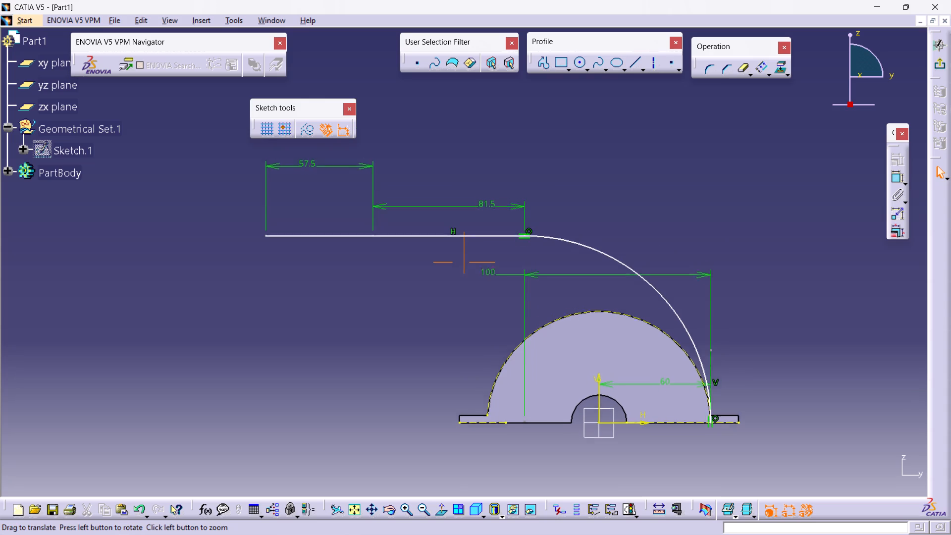
pyautogui.moveTo(412, 383); pyautogui.dragTo(412, 386, button='middle')
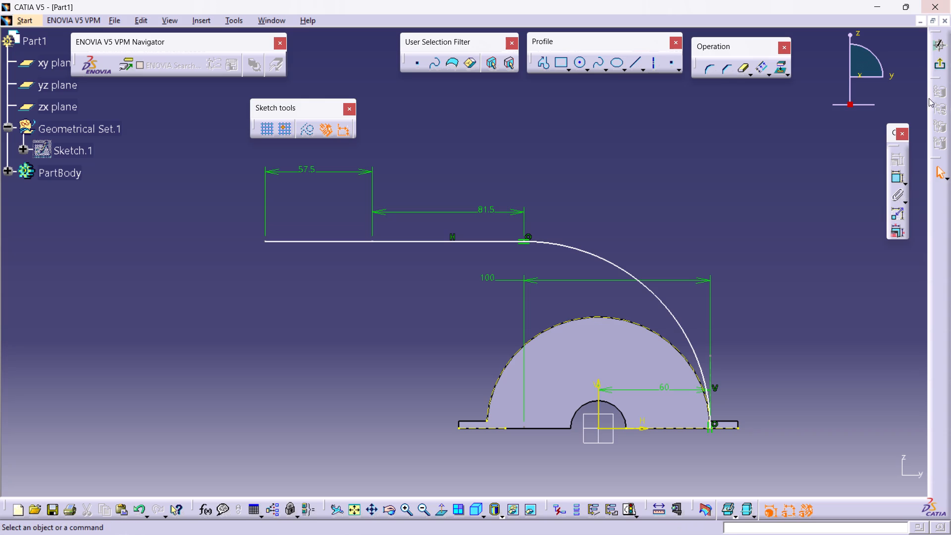
pyautogui.doubleClick(937, 67)
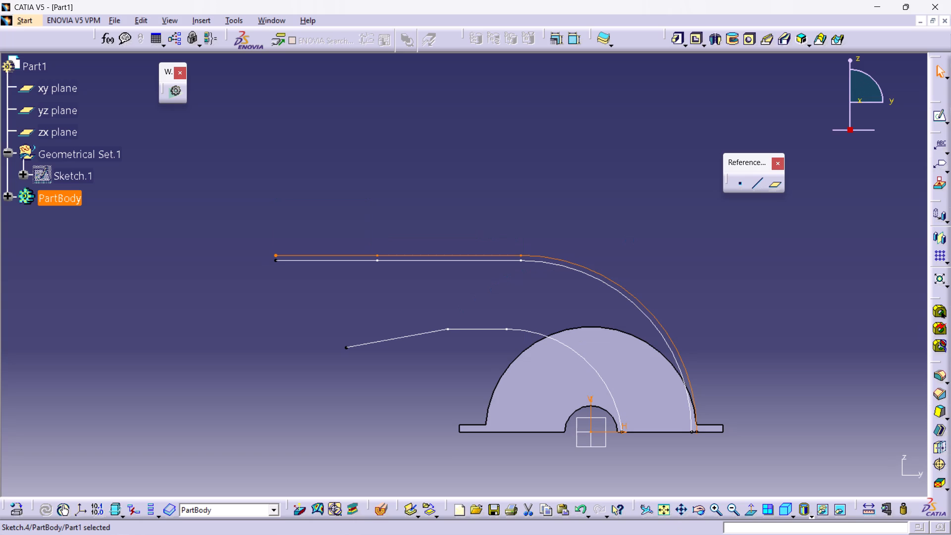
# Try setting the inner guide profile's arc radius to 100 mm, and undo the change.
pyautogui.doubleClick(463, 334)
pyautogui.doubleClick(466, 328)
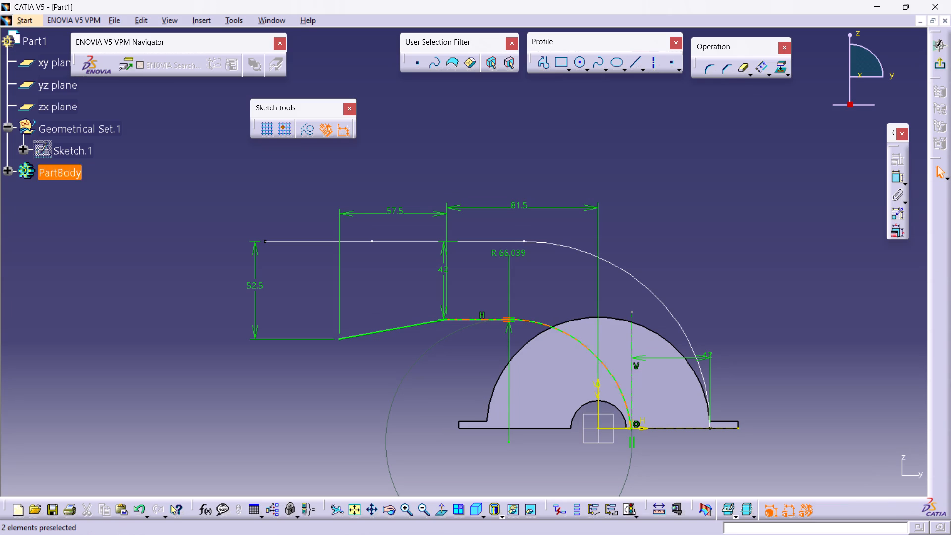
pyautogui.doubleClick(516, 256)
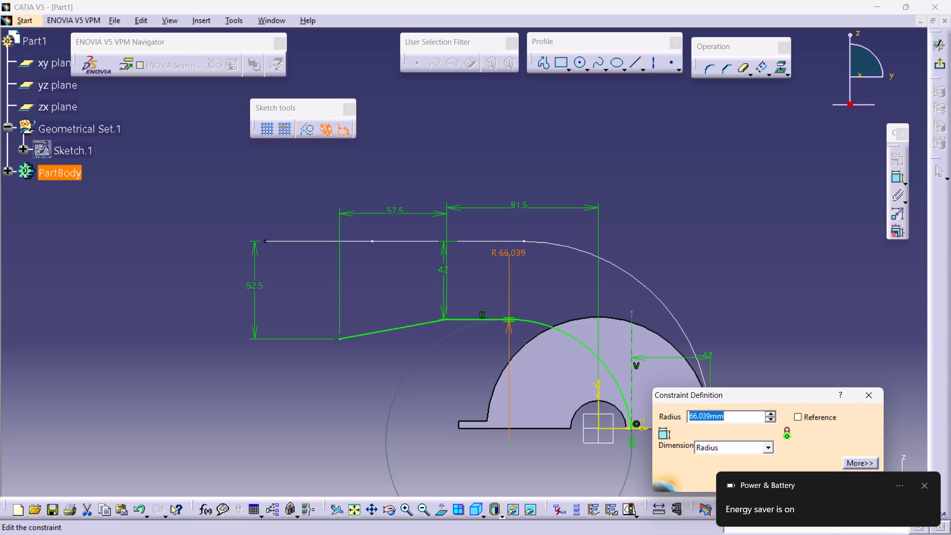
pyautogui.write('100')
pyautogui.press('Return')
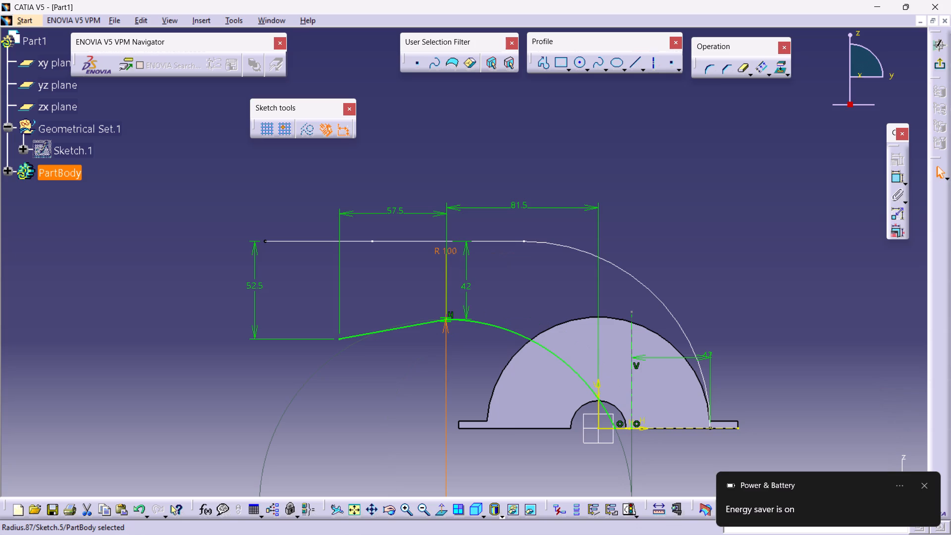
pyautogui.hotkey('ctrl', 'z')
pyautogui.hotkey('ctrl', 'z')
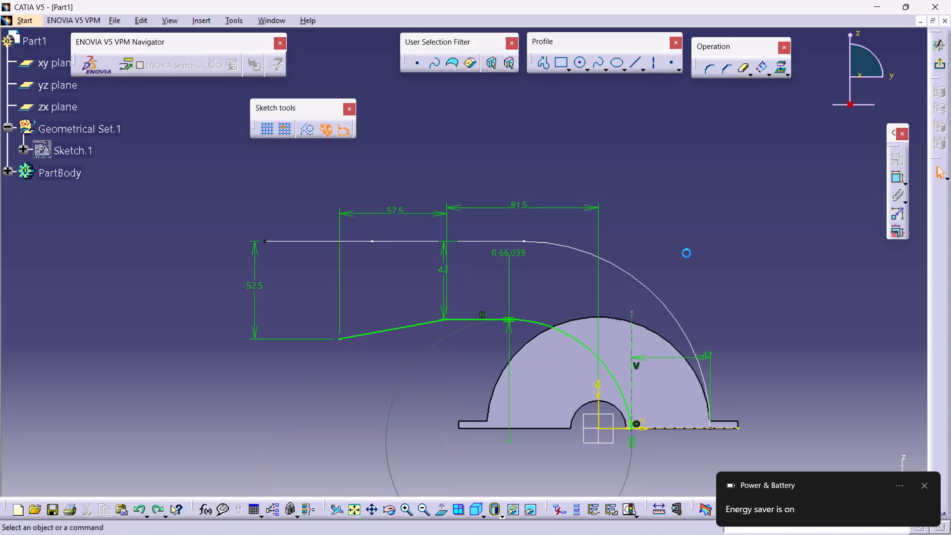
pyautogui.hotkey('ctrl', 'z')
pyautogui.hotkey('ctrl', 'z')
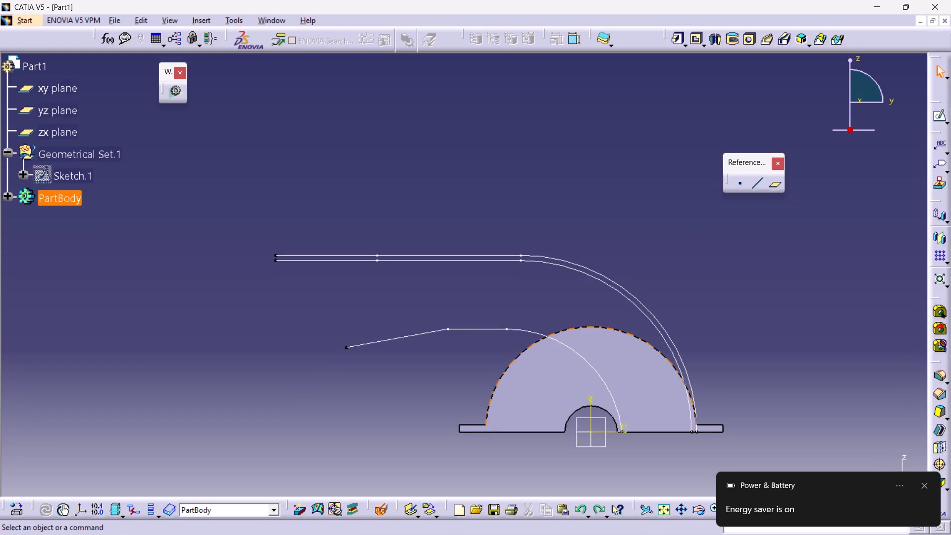
# Reopen the inner guide profile's sketch and delete its arc.
pyautogui.doubleClick(533, 330)
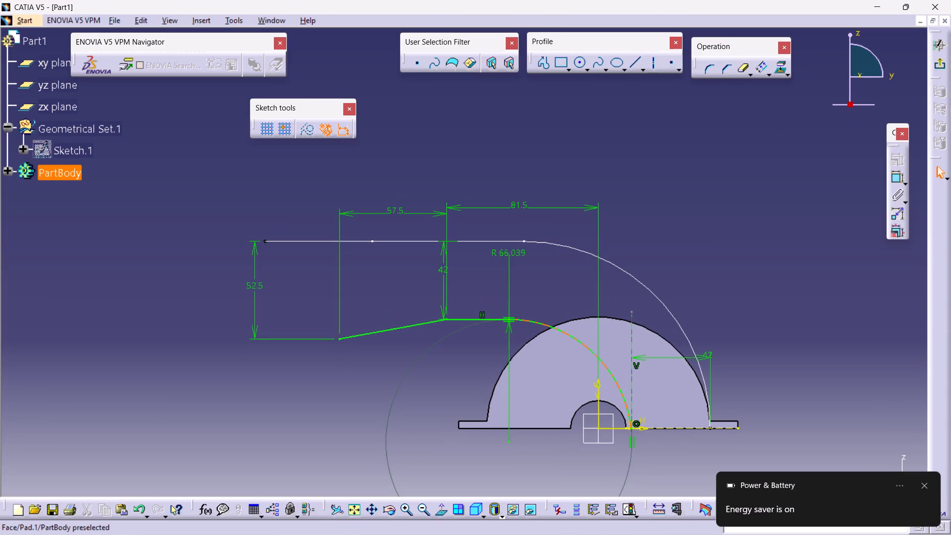
pyautogui.rightClick(575, 341)
pyautogui.click(598, 314)
pyautogui.click(743, 277)
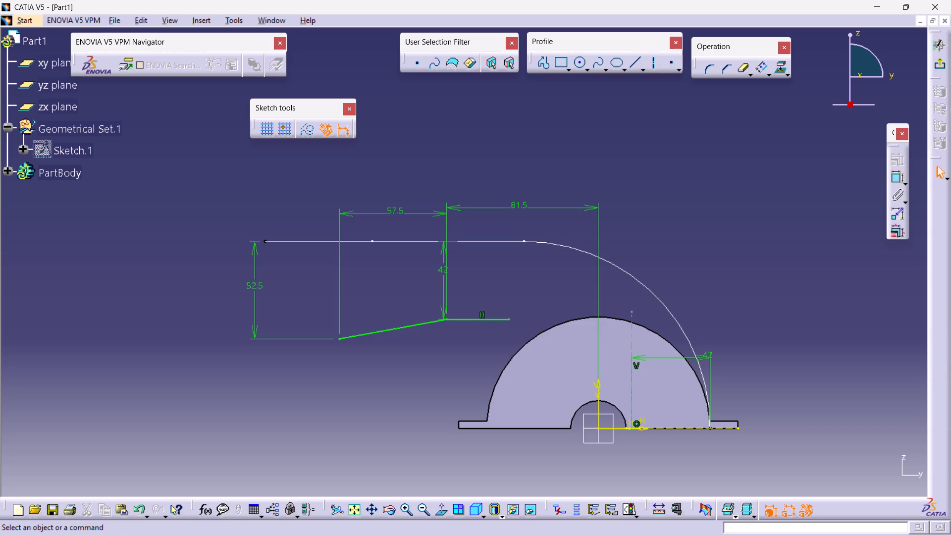
# Draw a circle in the empty area outside the outer arc and constrain its radius to 100 mm.
pyautogui.click(579, 63)
pyautogui.click(730, 228)
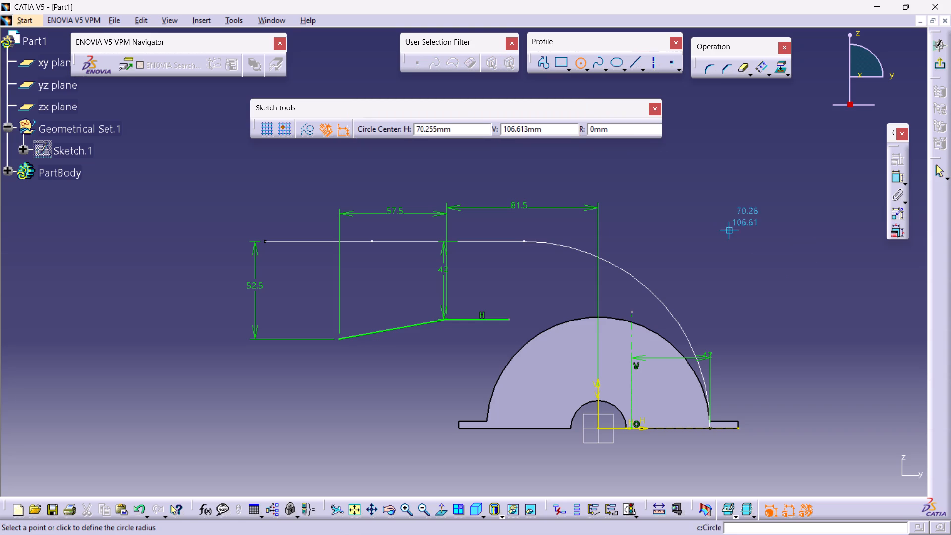
pyautogui.click(787, 217)
pyautogui.click(900, 180)
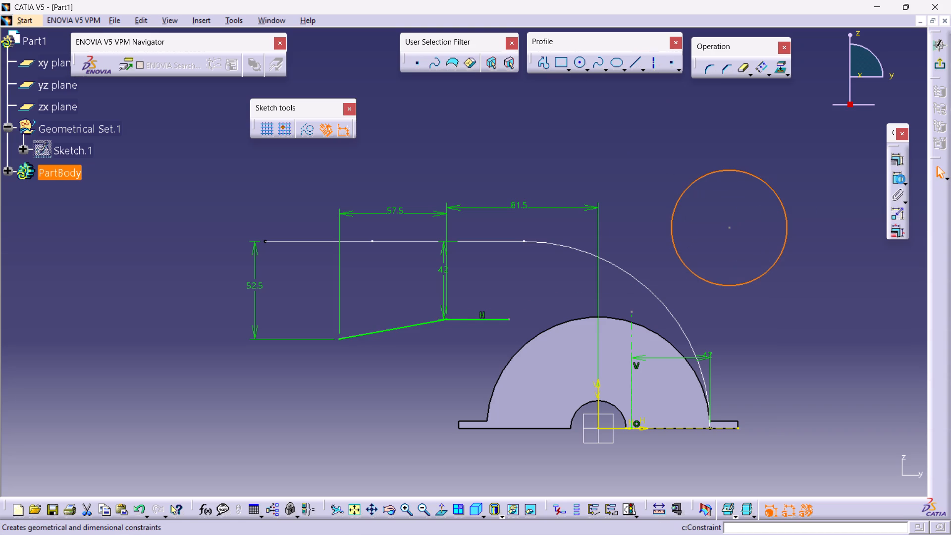
pyautogui.click(847, 236)
pyautogui.doubleClick(849, 233)
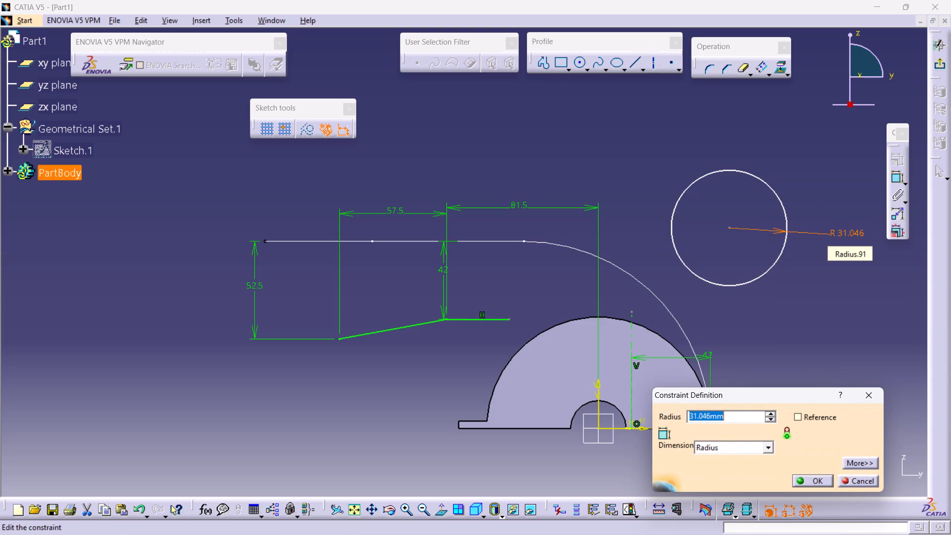
pyautogui.write('100')
pyautogui.press('Return')
pyautogui.doubleClick(806, 290)
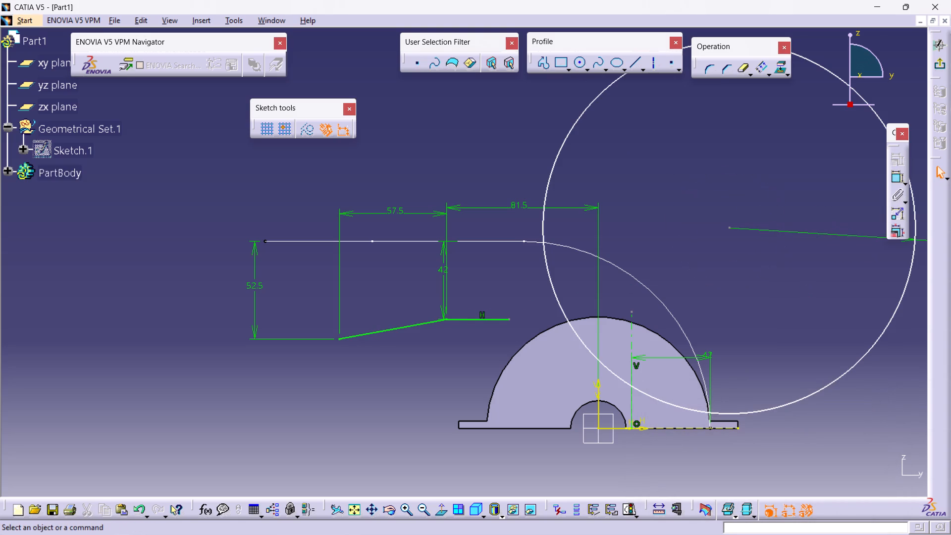
# Move the 100 mm radius circle's centre below the inner profile, to about H -88 mm, V 16 mm.
pyautogui.moveTo(729, 228); pyautogui.dragTo(402, 420)
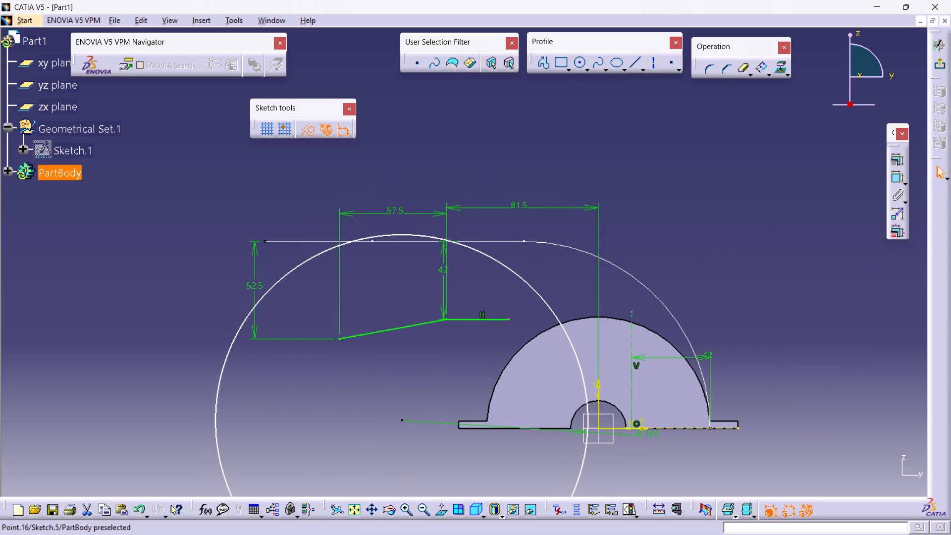
pyautogui.moveTo(402, 420); pyautogui.dragTo(434, 399)
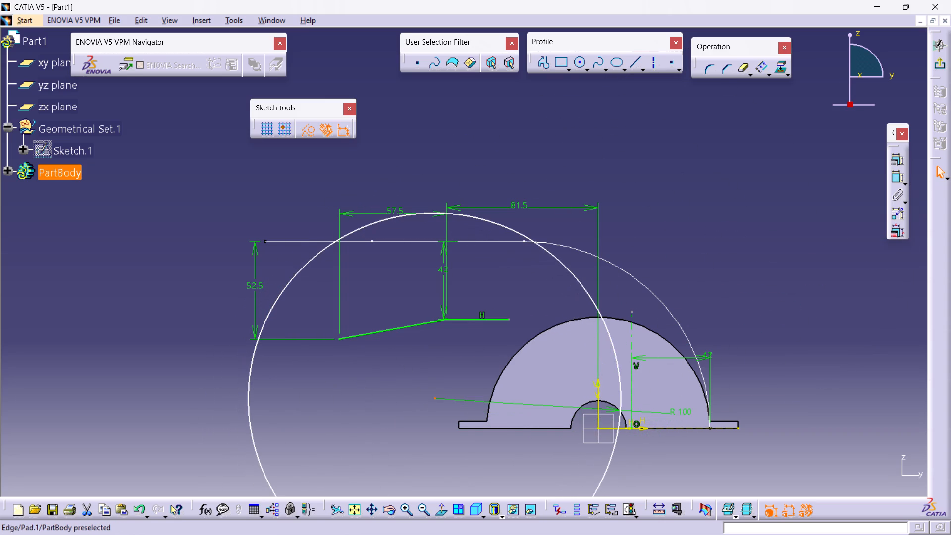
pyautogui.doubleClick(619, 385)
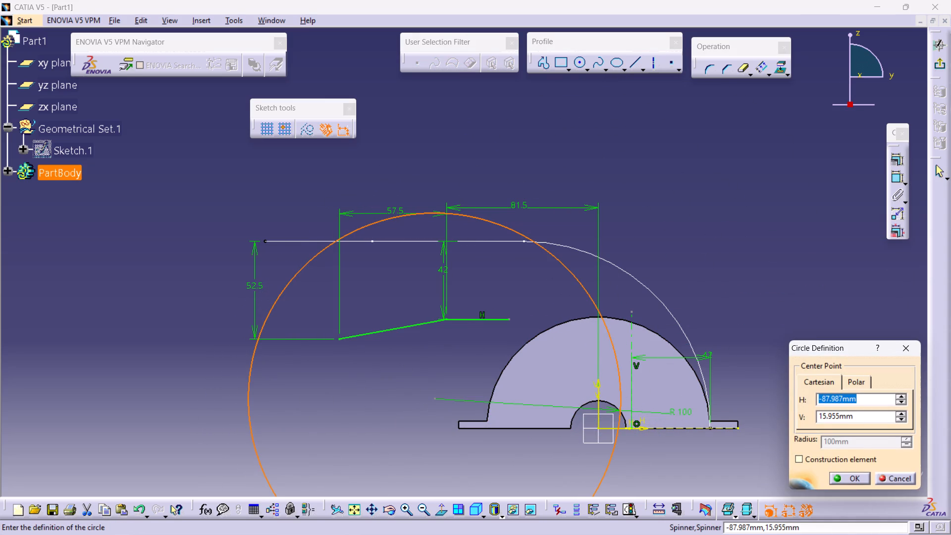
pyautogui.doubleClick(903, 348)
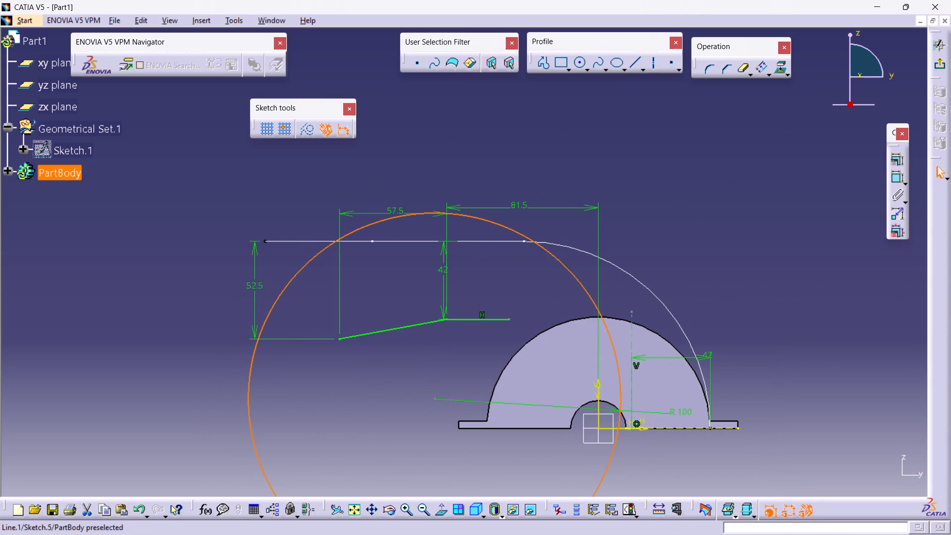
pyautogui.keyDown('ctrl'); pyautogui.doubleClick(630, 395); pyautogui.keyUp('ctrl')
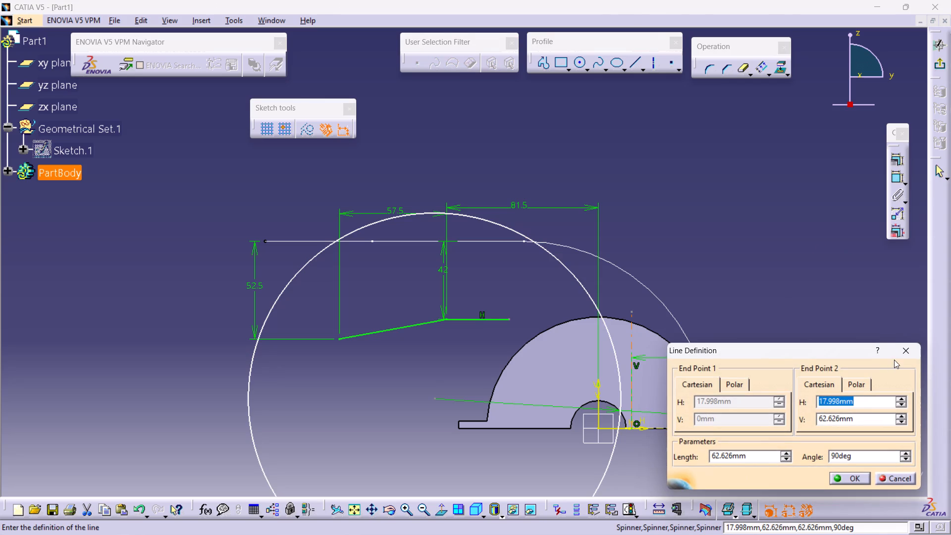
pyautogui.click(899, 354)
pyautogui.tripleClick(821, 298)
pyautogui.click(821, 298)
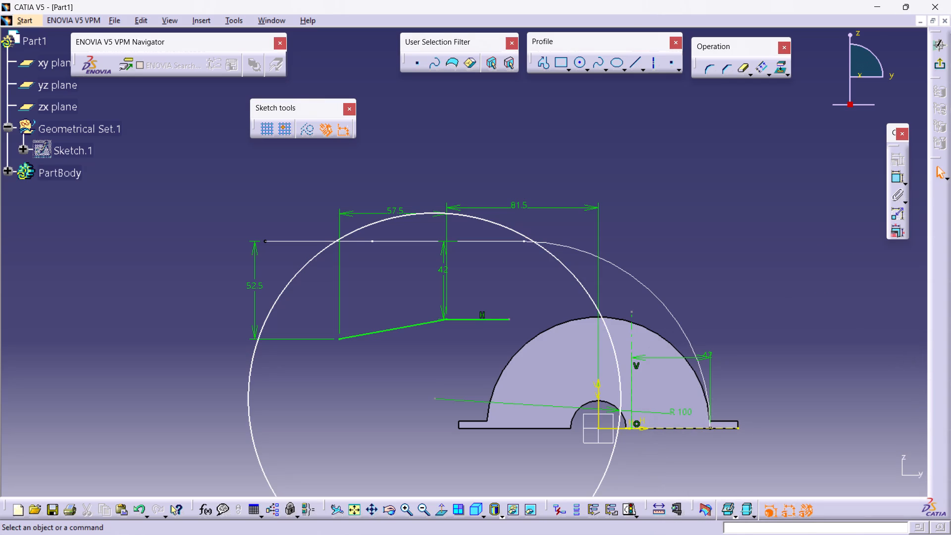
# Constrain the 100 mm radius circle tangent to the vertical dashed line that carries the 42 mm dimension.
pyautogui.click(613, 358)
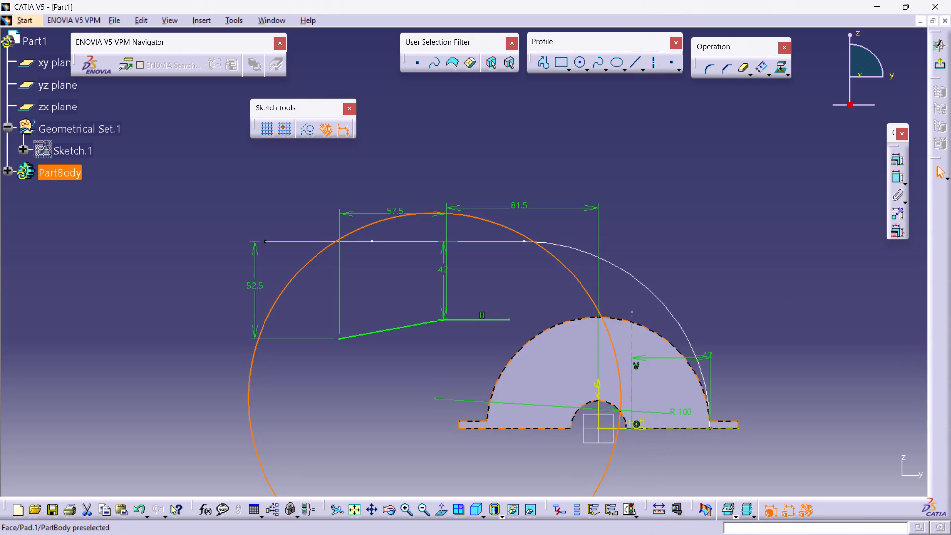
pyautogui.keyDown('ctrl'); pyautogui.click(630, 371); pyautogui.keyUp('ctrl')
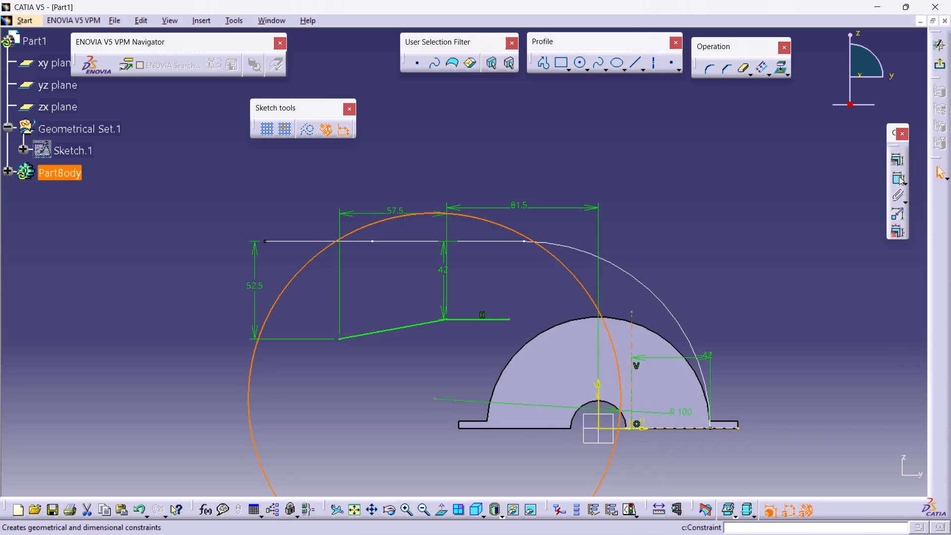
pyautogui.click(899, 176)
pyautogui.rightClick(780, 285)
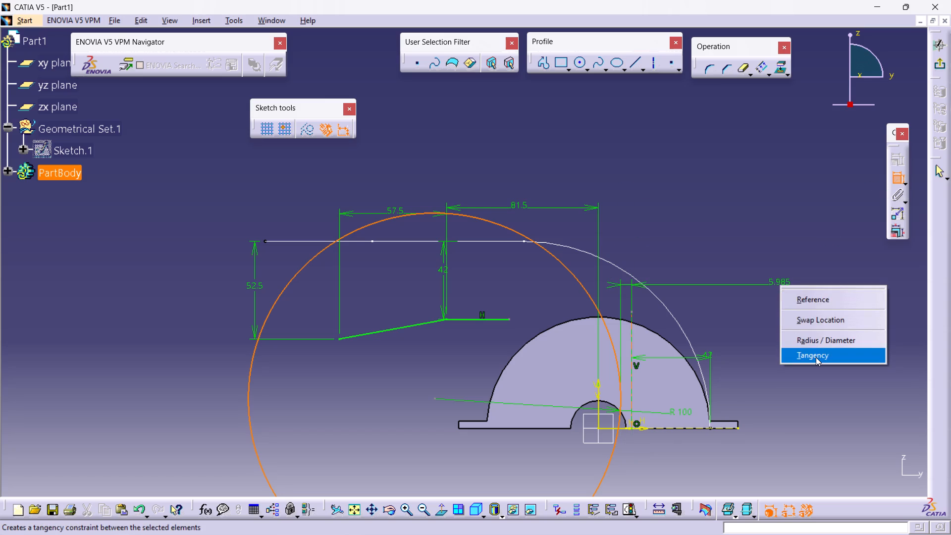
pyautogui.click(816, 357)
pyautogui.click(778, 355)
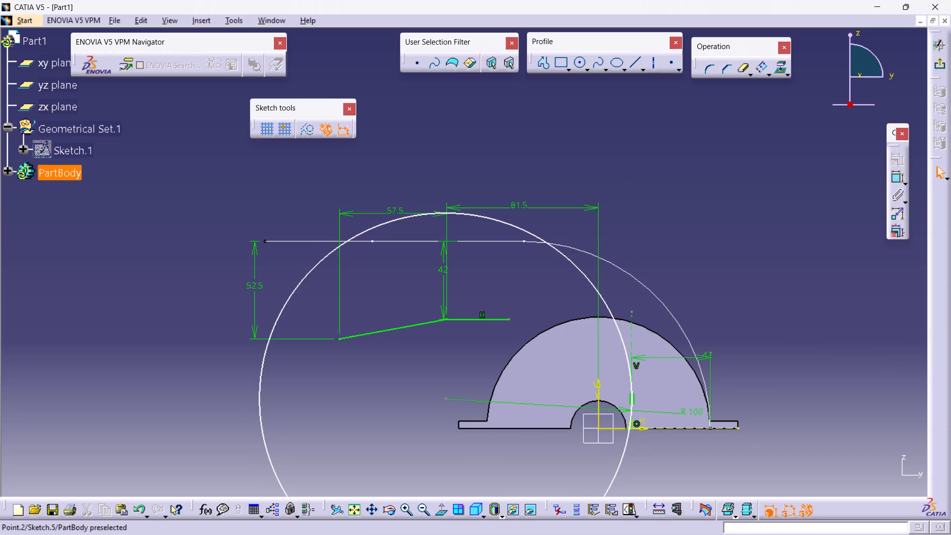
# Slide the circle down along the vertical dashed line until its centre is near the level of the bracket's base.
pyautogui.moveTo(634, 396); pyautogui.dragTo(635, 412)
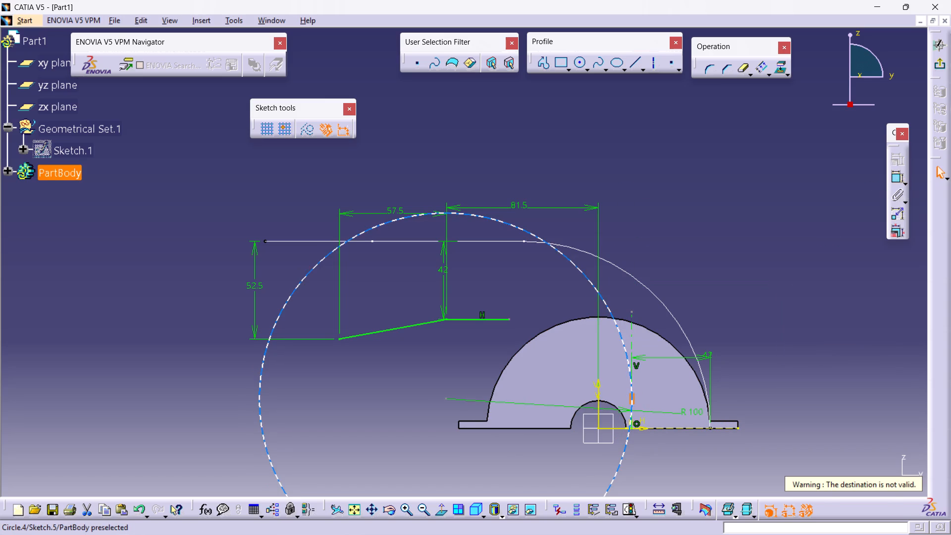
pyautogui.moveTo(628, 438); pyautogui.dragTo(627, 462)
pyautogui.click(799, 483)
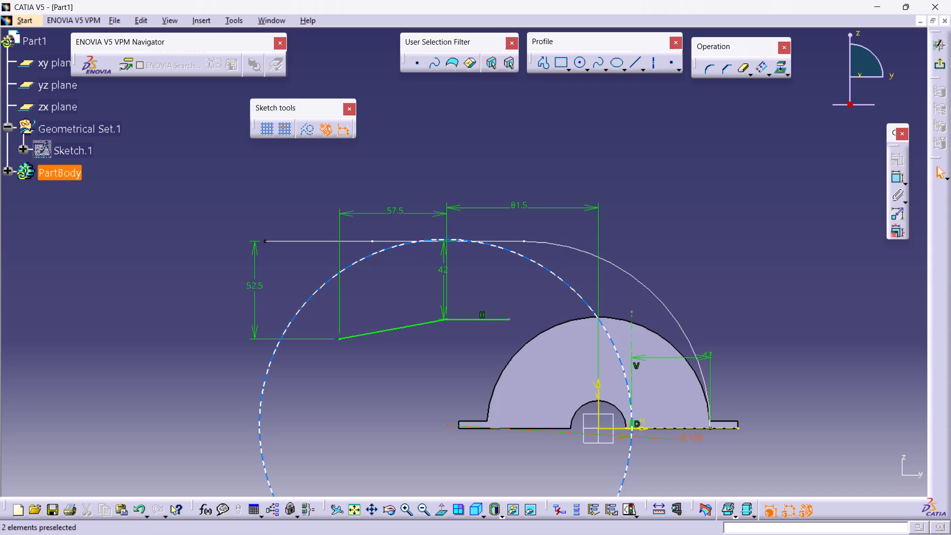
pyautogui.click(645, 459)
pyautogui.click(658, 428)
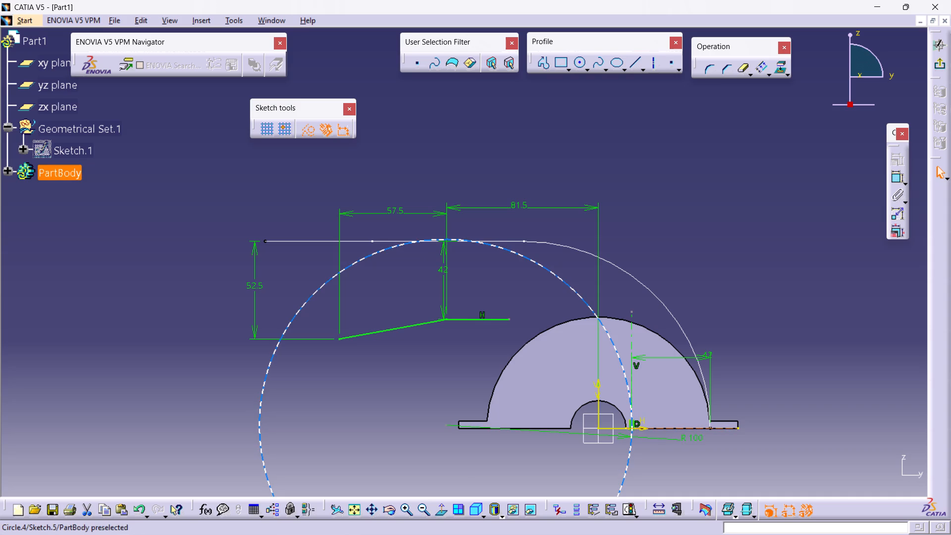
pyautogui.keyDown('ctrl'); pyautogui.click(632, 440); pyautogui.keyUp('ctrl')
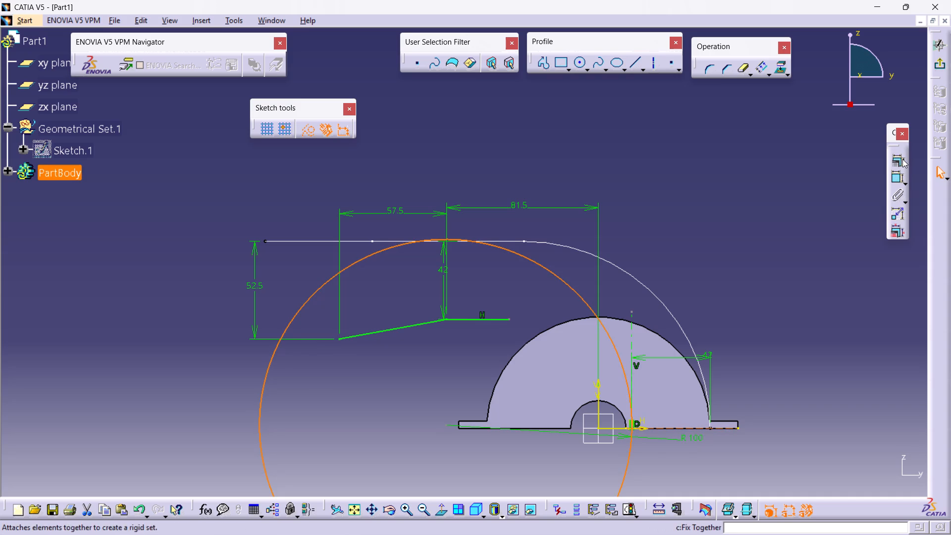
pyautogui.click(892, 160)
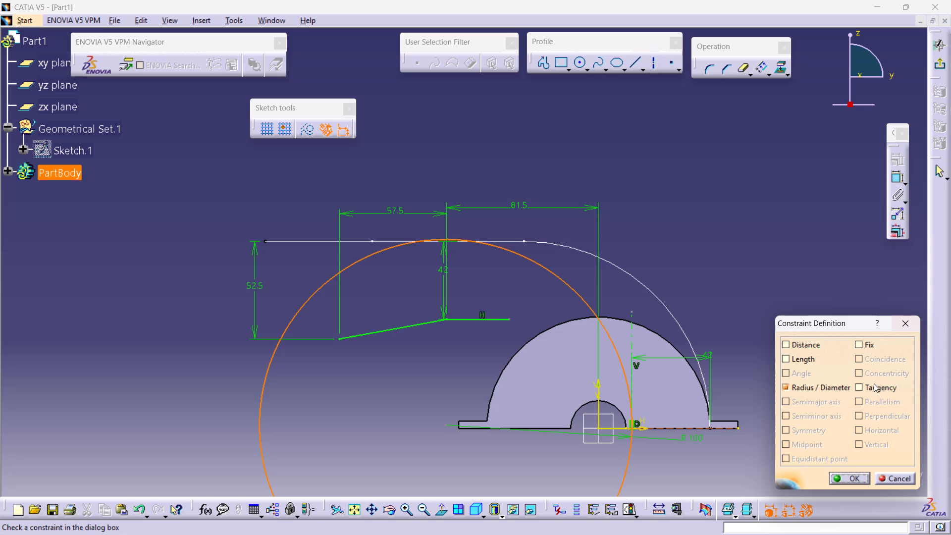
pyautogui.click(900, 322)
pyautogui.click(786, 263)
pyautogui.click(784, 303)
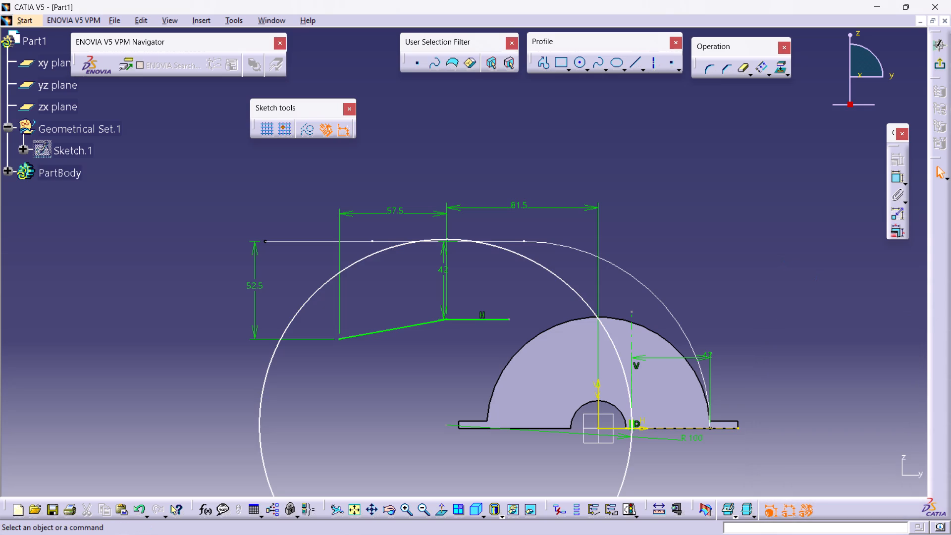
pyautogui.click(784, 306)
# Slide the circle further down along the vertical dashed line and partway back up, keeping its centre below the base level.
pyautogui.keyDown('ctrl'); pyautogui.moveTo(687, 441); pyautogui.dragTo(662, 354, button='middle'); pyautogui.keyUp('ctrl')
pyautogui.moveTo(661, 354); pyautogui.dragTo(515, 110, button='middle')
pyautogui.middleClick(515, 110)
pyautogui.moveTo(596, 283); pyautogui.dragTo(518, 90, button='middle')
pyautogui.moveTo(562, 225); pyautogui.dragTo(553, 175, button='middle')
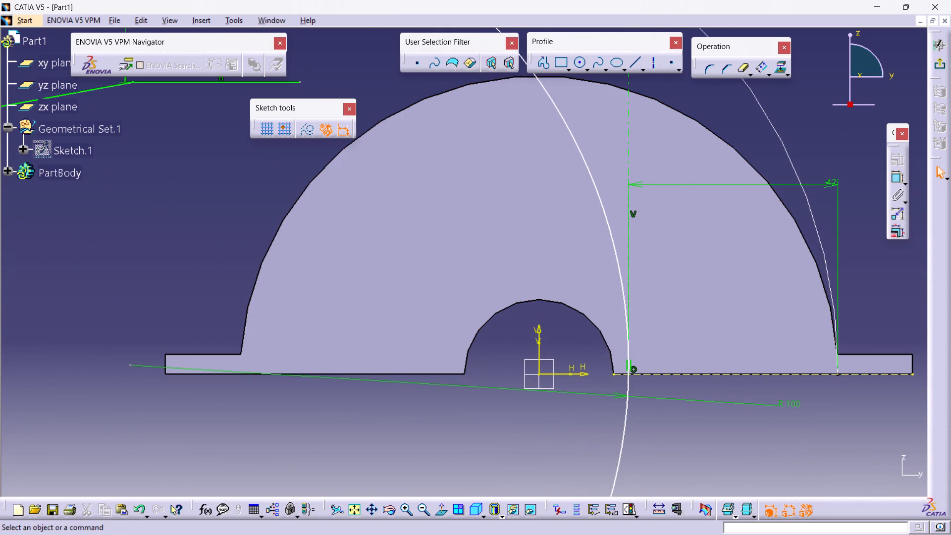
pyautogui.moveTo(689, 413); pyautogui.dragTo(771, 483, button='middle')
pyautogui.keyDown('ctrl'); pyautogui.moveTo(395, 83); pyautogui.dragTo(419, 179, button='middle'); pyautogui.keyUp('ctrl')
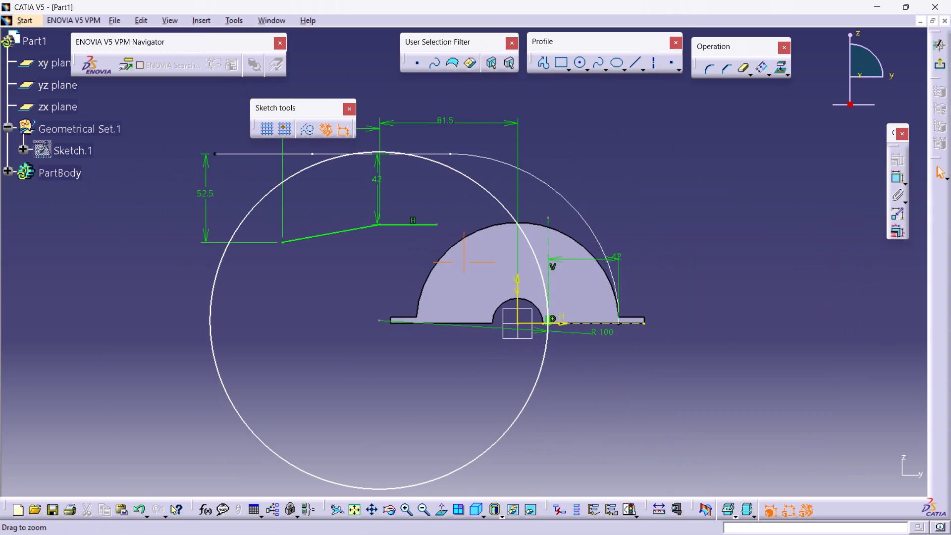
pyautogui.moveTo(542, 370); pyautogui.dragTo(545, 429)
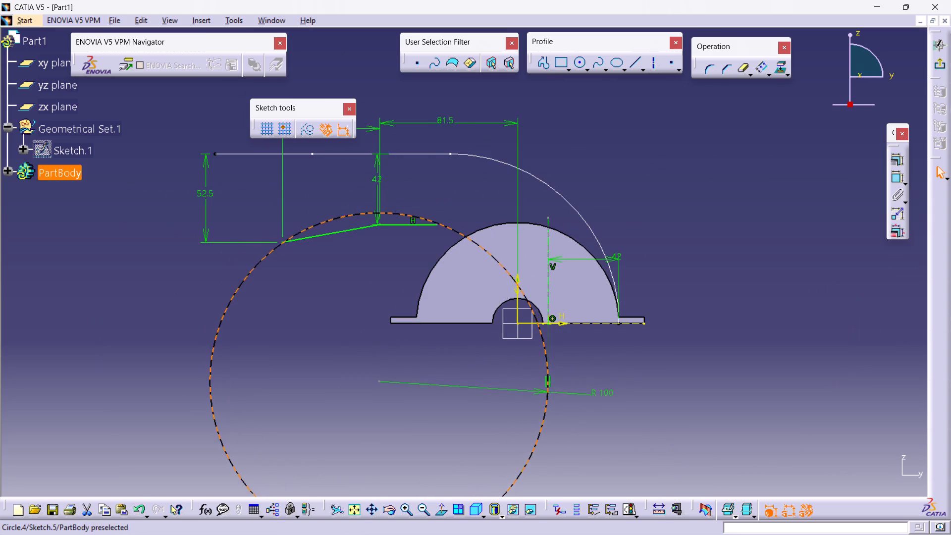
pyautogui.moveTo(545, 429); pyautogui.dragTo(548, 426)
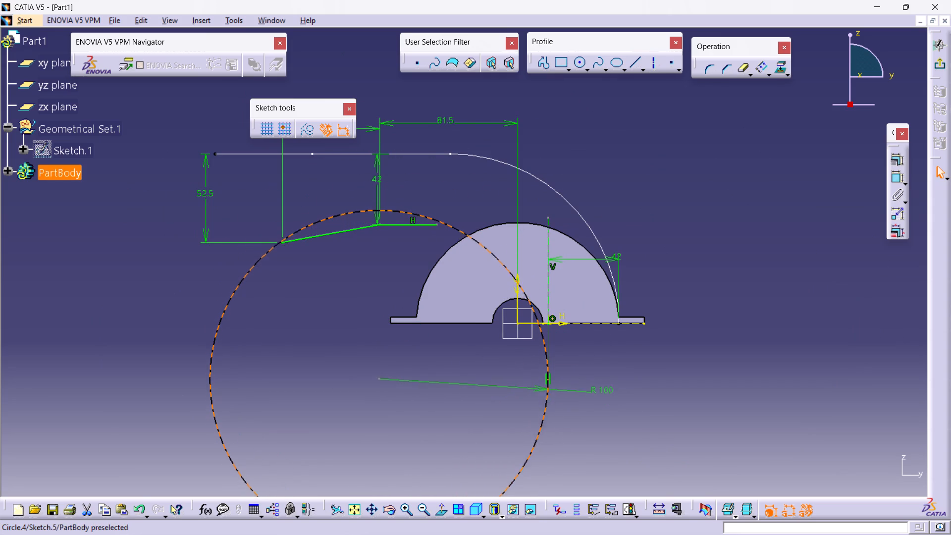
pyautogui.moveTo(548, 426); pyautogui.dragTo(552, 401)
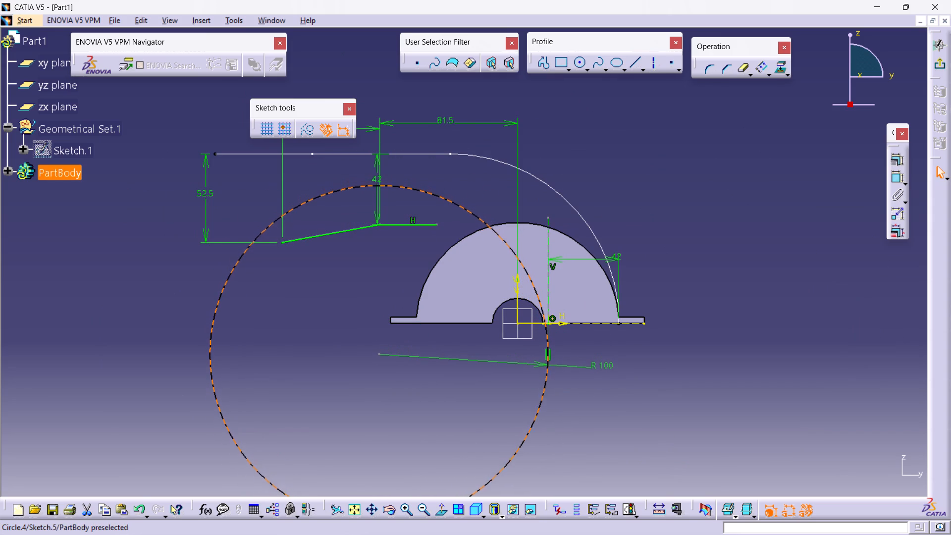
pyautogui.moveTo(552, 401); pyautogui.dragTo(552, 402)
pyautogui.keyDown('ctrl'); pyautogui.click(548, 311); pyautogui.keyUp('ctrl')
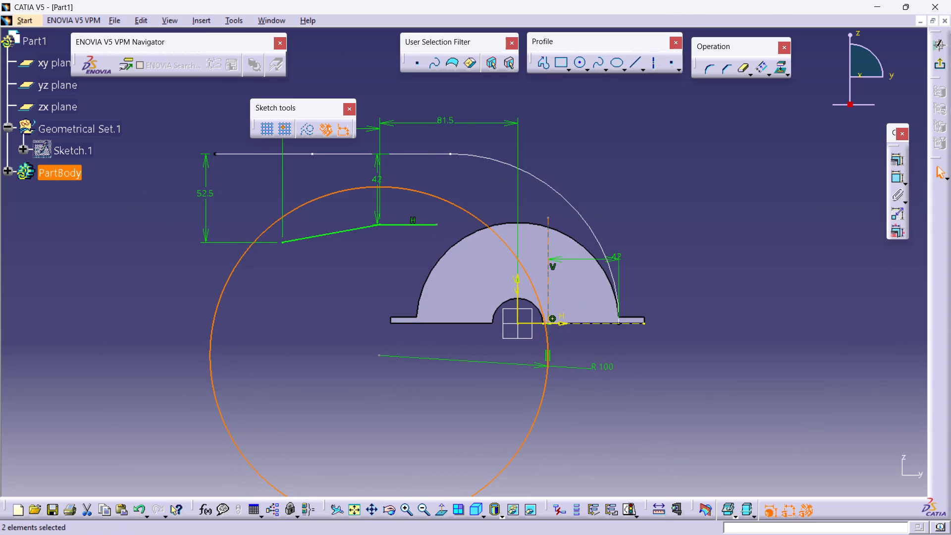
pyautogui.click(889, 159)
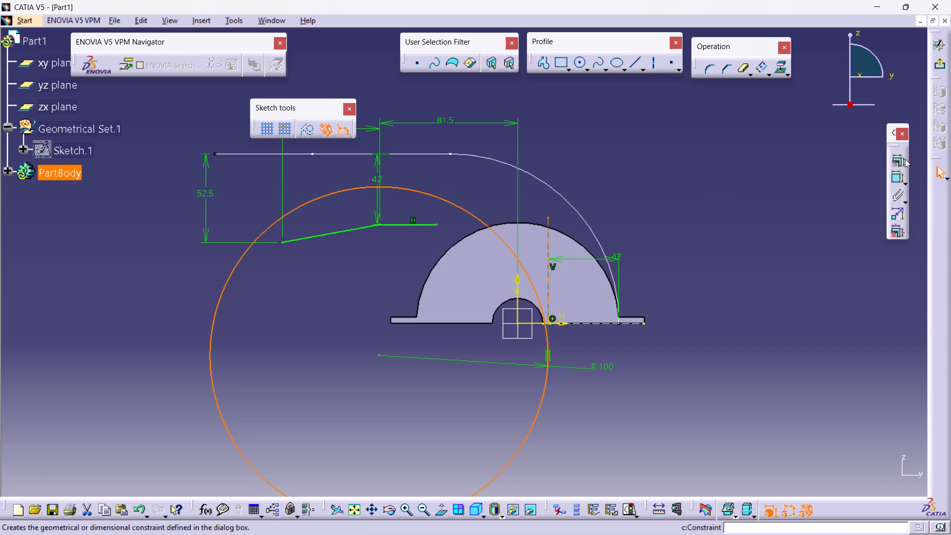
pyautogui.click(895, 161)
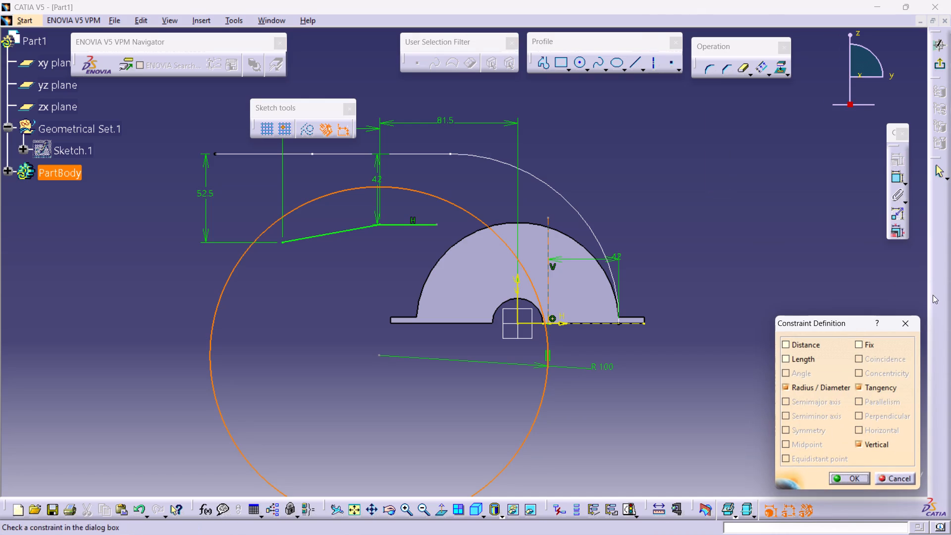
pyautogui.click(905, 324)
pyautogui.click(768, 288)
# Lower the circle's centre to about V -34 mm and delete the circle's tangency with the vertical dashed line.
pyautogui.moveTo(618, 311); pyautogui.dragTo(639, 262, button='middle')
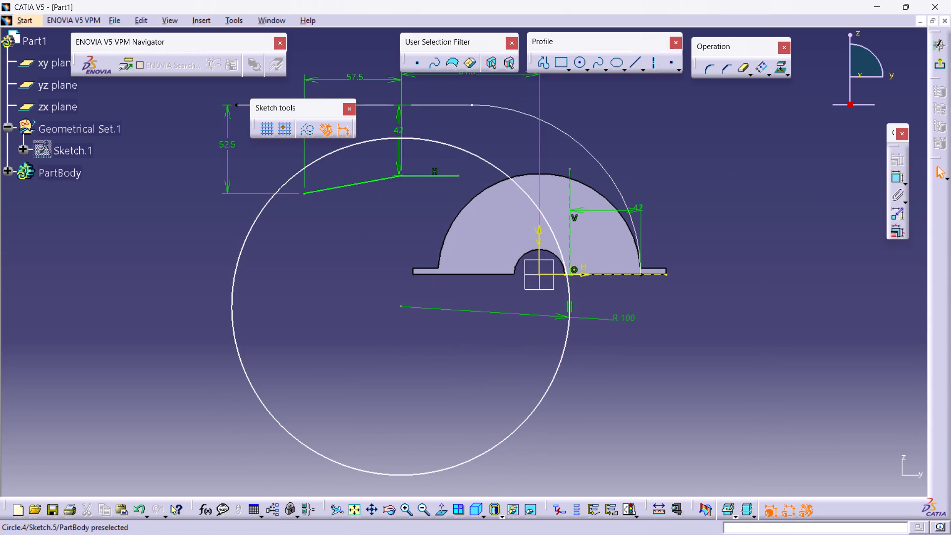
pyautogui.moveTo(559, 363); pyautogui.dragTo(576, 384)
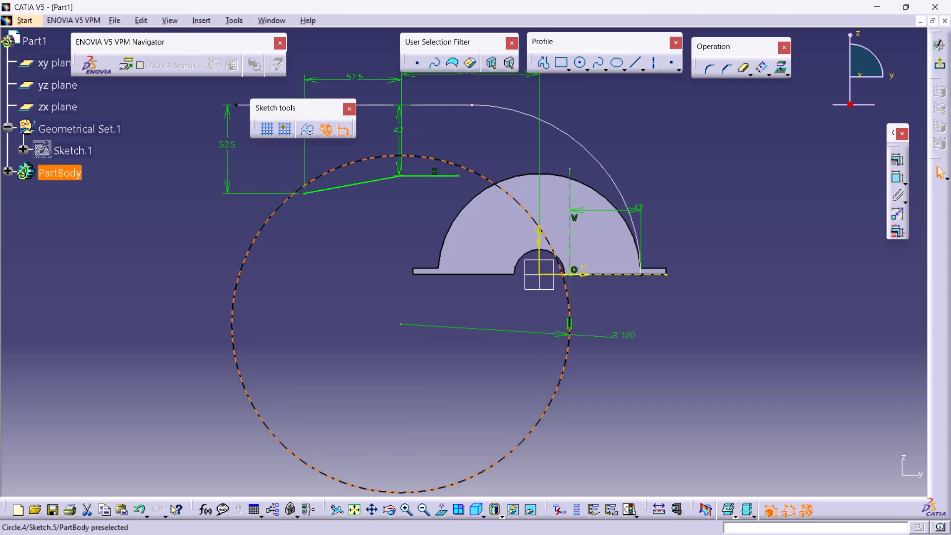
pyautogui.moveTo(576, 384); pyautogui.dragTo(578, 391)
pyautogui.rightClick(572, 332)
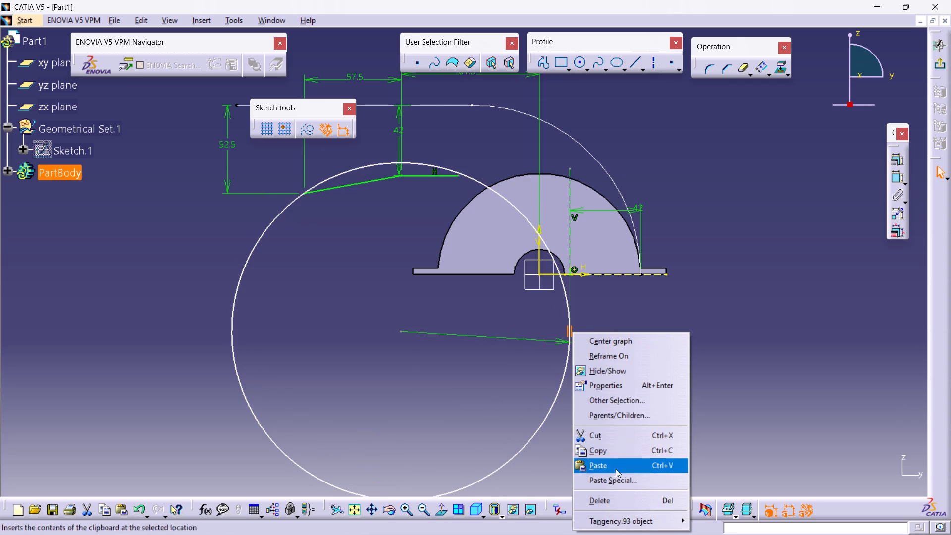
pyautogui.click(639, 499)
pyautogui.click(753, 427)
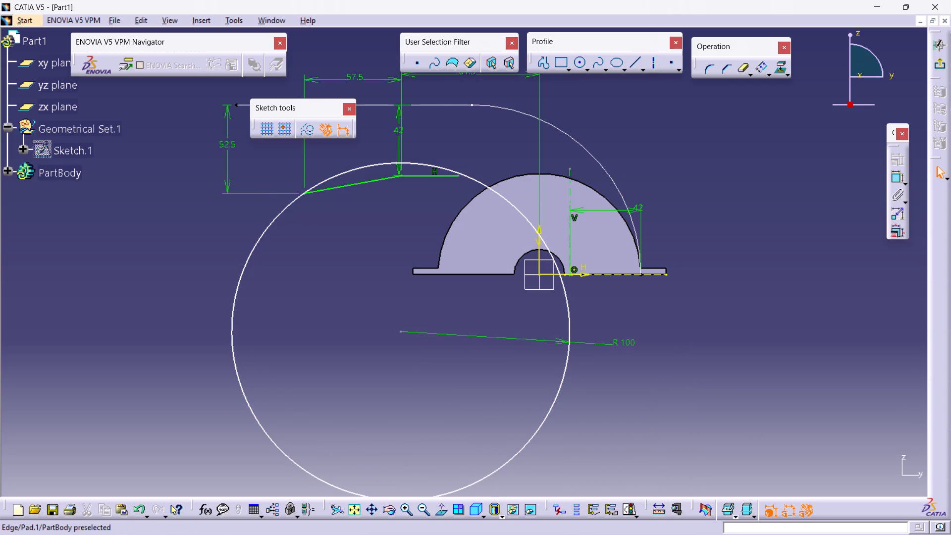
# Constrain the 100 mm radius circle tangent to the short horizontal line of the inner profile.
pyautogui.keyDown('ctrl'); pyautogui.click(433, 175); pyautogui.keyUp('ctrl')
pyautogui.keyDown('ctrl'); pyautogui.doubleClick(423, 163); pyautogui.keyUp('ctrl')
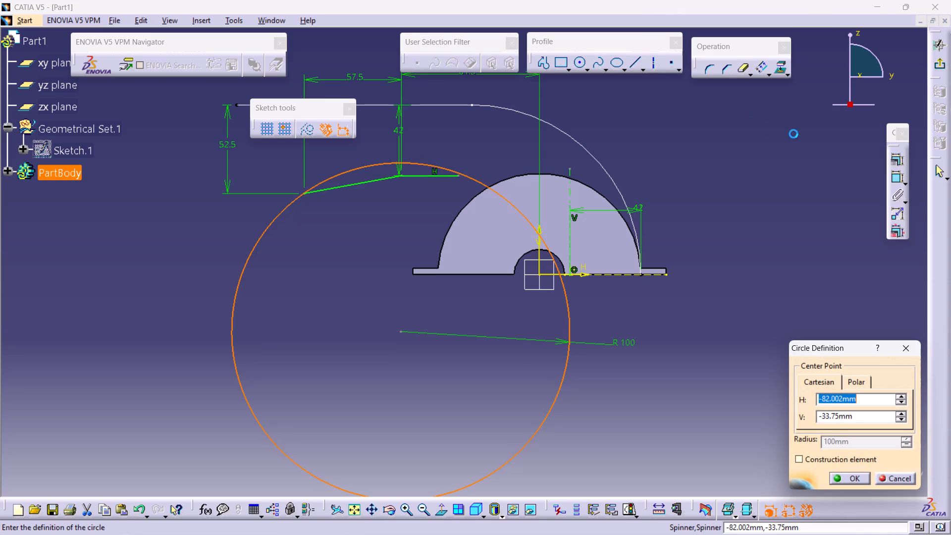
pyautogui.click(904, 344)
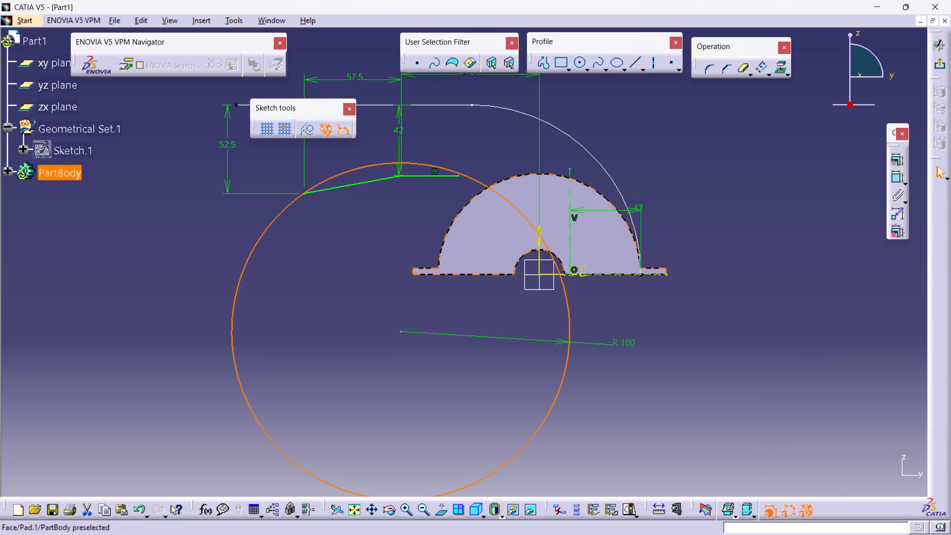
pyautogui.keyDown('ctrl'); pyautogui.click(429, 172); pyautogui.keyUp('ctrl')
pyautogui.keyDown('ctrl'); pyautogui.click(441, 175); pyautogui.keyUp('ctrl')
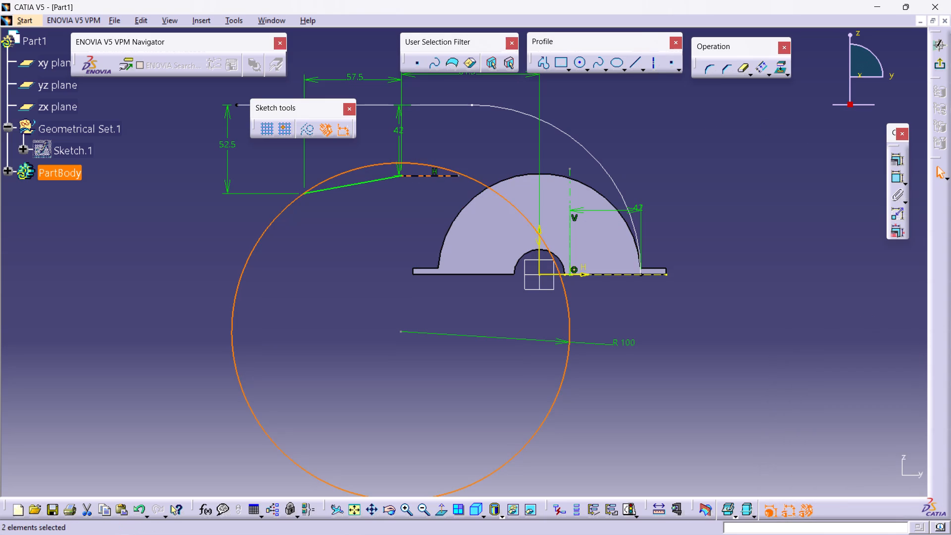
pyautogui.click(899, 160)
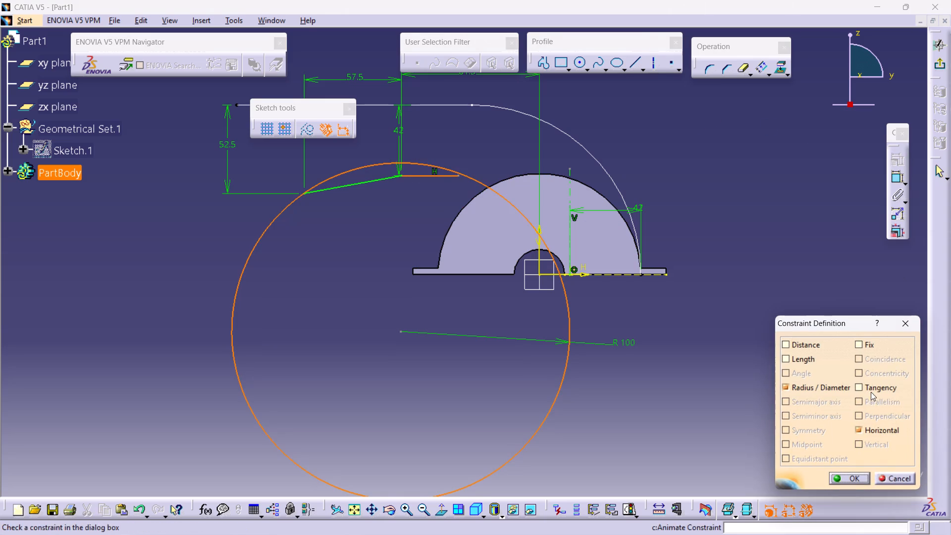
pyautogui.doubleClick(870, 385)
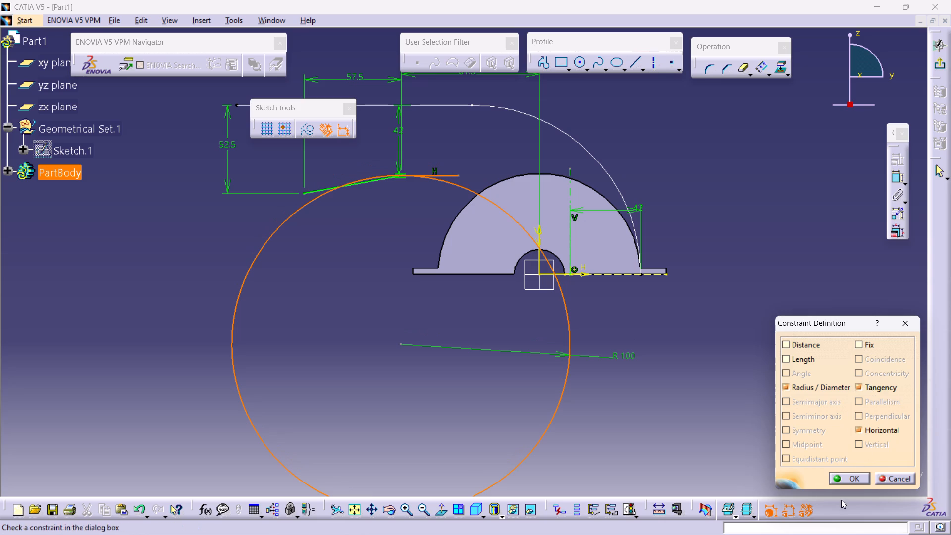
pyautogui.moveTo(462, 185); pyautogui.dragTo(493, 186)
pyautogui.click(841, 484)
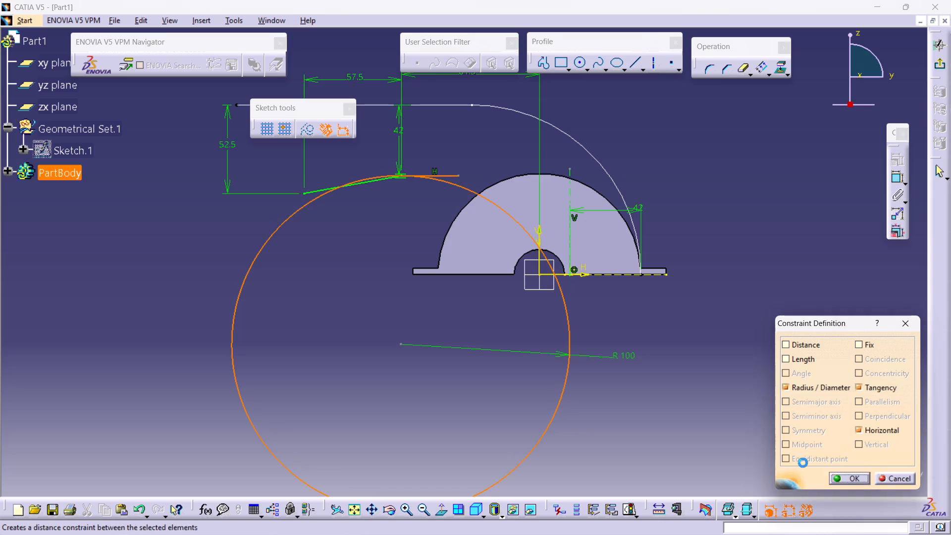
# Slide the circle along the horizontal line toward the outer arc until it passes near that arc's lower end.
pyautogui.moveTo(460, 187); pyautogui.dragTo(504, 189)
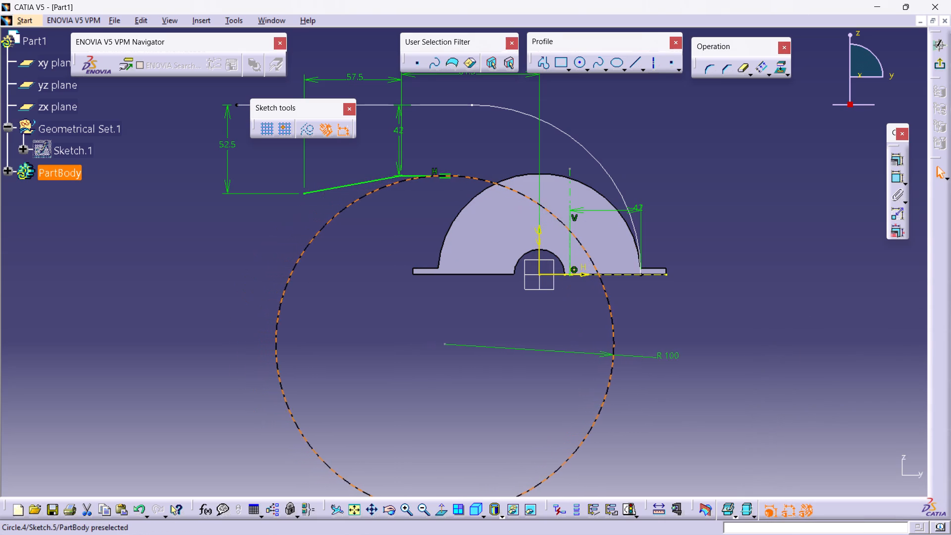
pyautogui.moveTo(504, 189); pyautogui.dragTo(479, 211)
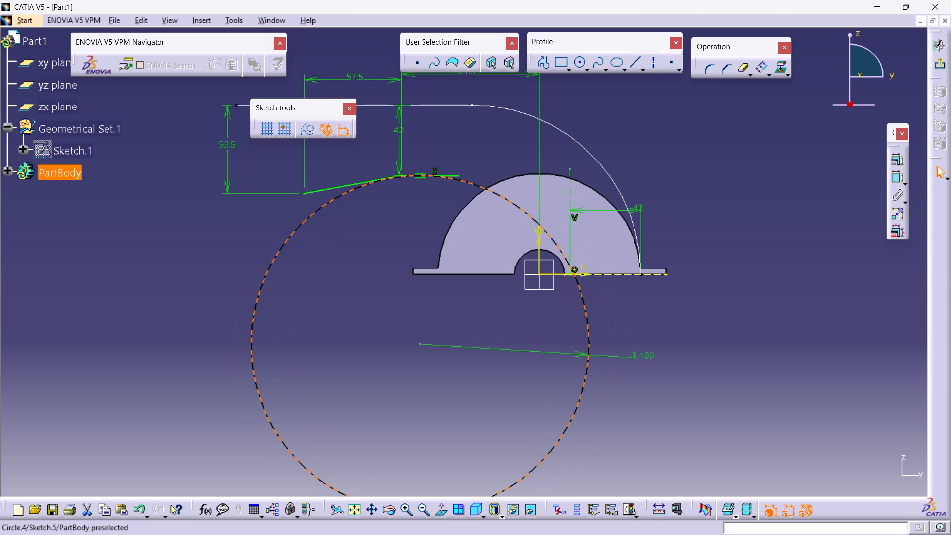
pyautogui.moveTo(479, 211); pyautogui.dragTo(549, 230)
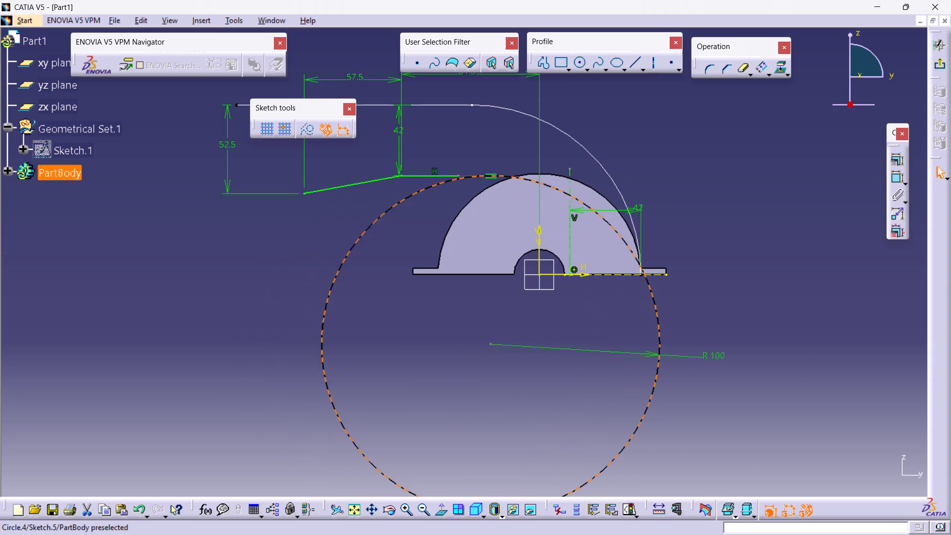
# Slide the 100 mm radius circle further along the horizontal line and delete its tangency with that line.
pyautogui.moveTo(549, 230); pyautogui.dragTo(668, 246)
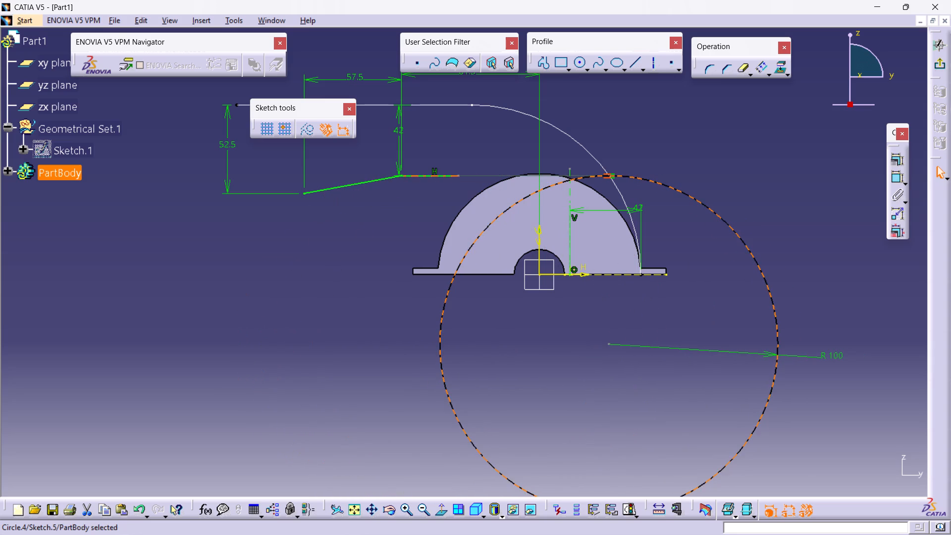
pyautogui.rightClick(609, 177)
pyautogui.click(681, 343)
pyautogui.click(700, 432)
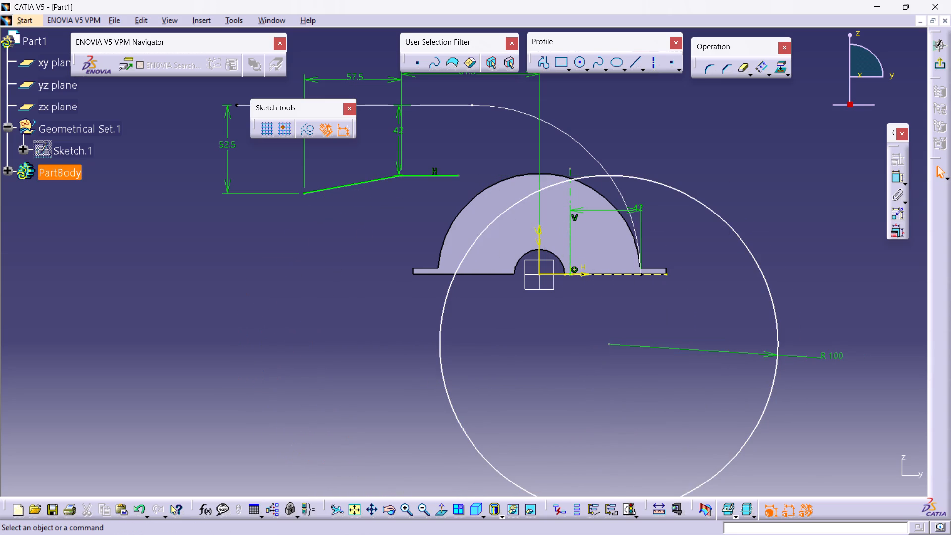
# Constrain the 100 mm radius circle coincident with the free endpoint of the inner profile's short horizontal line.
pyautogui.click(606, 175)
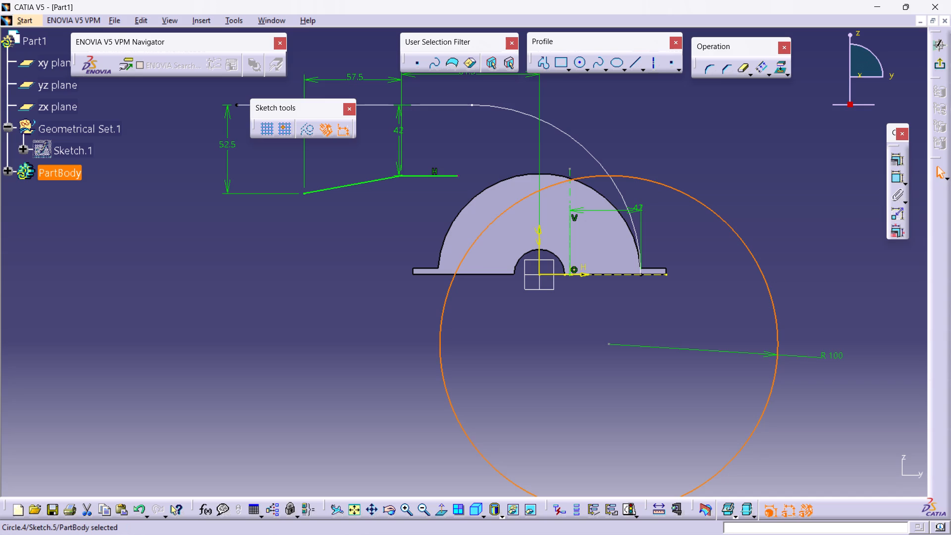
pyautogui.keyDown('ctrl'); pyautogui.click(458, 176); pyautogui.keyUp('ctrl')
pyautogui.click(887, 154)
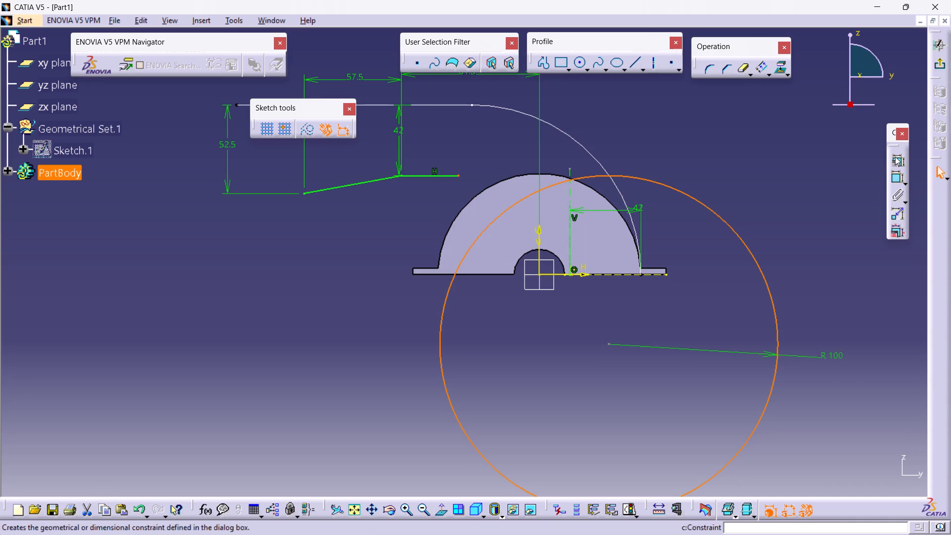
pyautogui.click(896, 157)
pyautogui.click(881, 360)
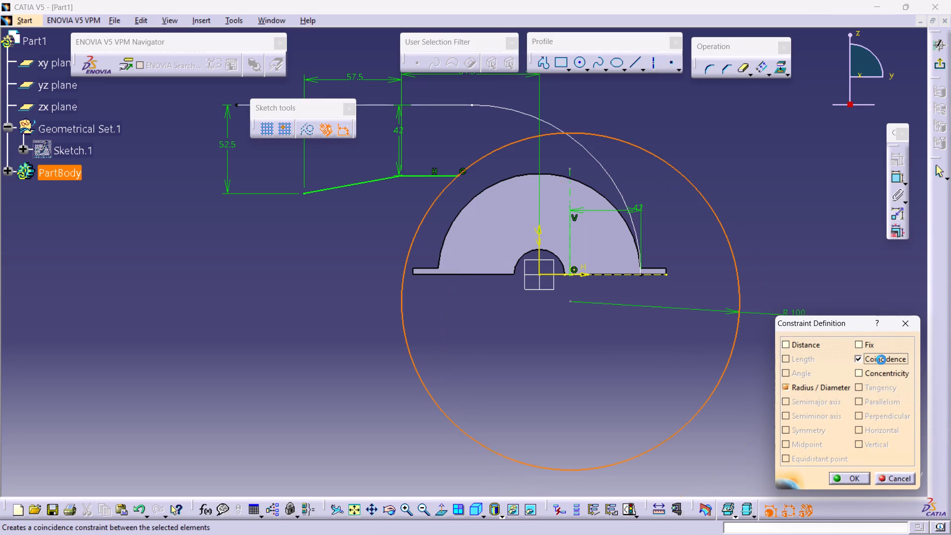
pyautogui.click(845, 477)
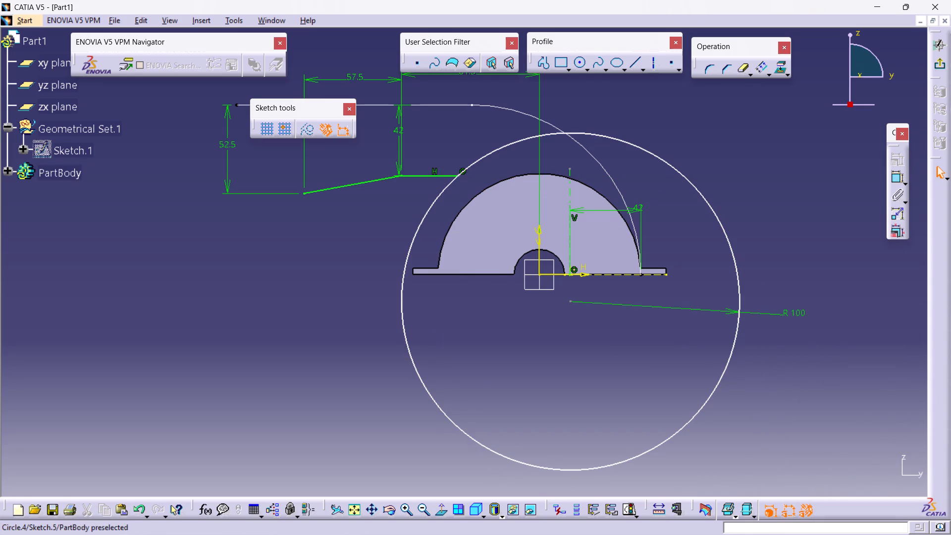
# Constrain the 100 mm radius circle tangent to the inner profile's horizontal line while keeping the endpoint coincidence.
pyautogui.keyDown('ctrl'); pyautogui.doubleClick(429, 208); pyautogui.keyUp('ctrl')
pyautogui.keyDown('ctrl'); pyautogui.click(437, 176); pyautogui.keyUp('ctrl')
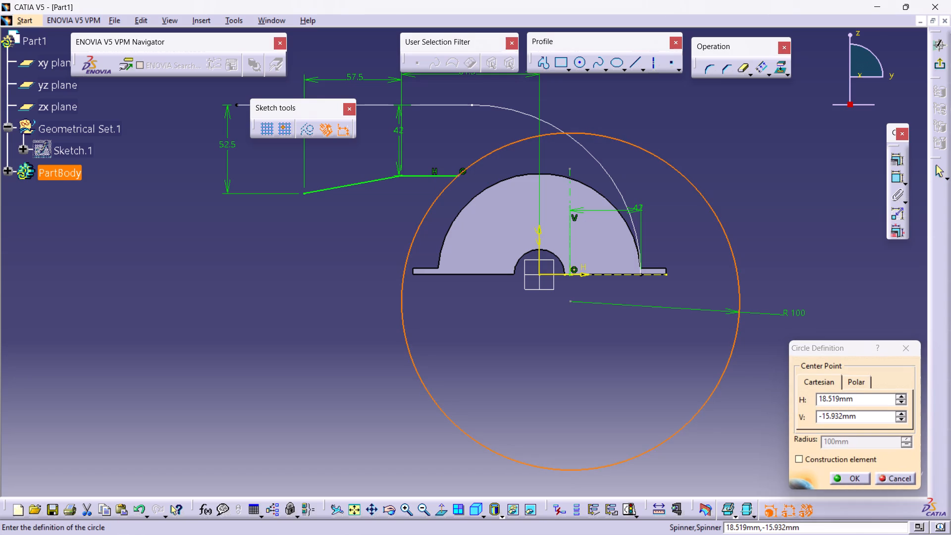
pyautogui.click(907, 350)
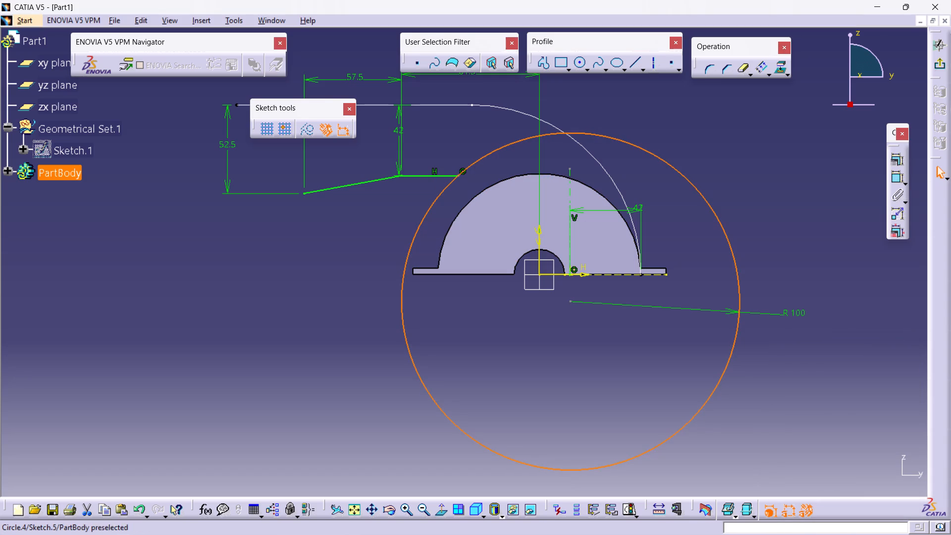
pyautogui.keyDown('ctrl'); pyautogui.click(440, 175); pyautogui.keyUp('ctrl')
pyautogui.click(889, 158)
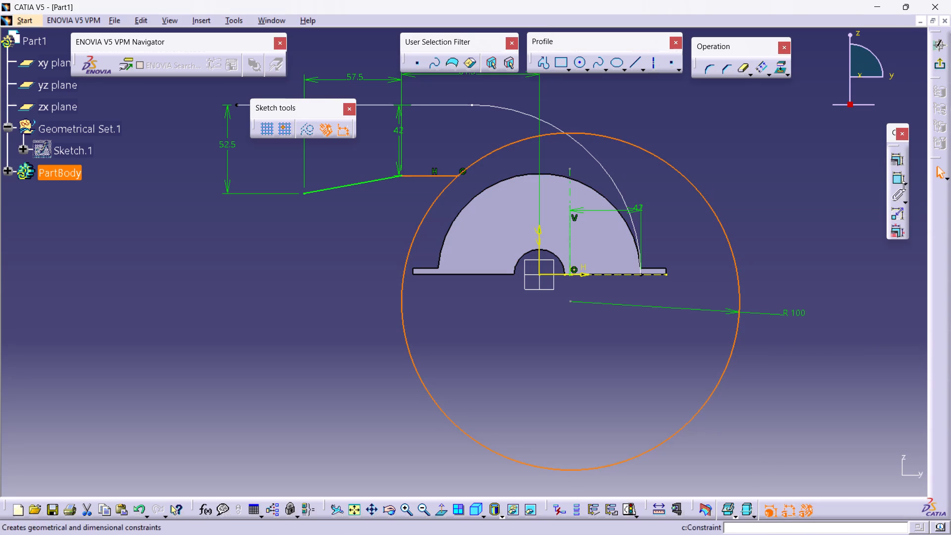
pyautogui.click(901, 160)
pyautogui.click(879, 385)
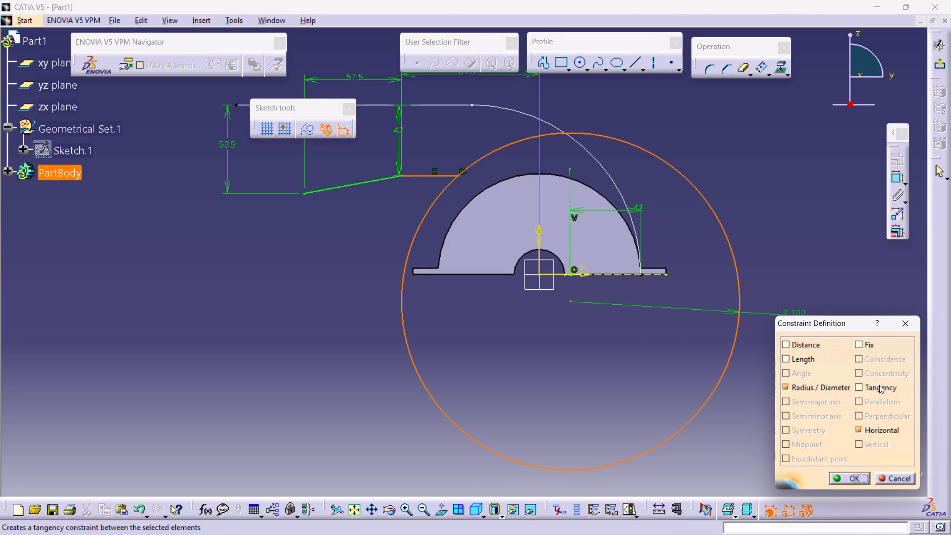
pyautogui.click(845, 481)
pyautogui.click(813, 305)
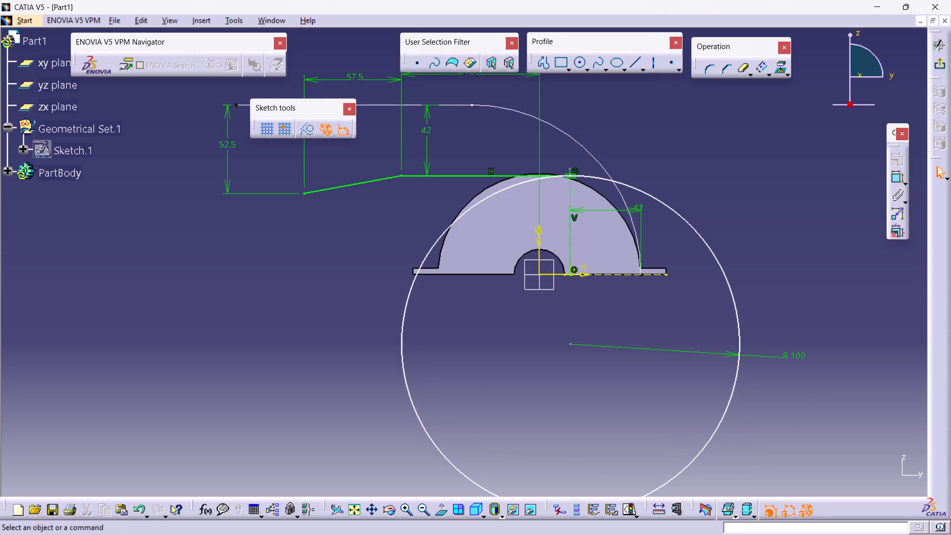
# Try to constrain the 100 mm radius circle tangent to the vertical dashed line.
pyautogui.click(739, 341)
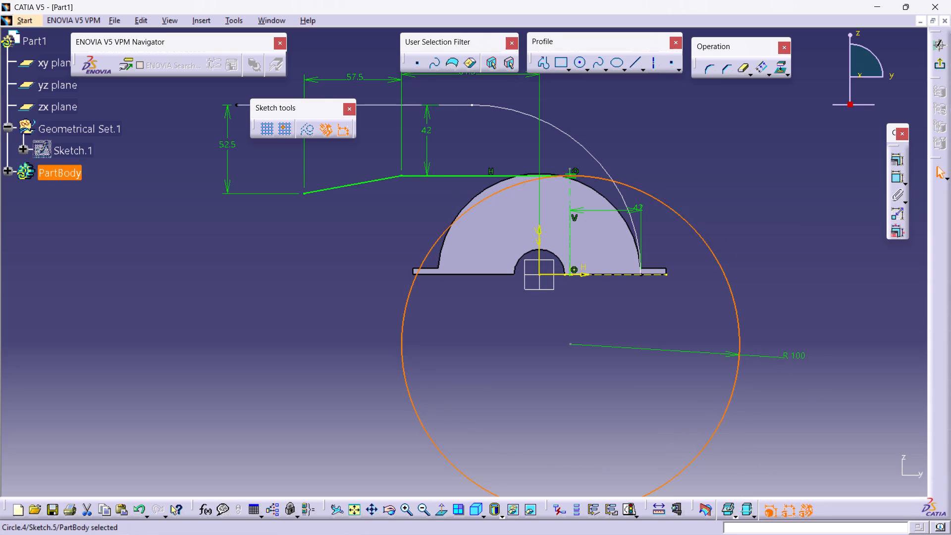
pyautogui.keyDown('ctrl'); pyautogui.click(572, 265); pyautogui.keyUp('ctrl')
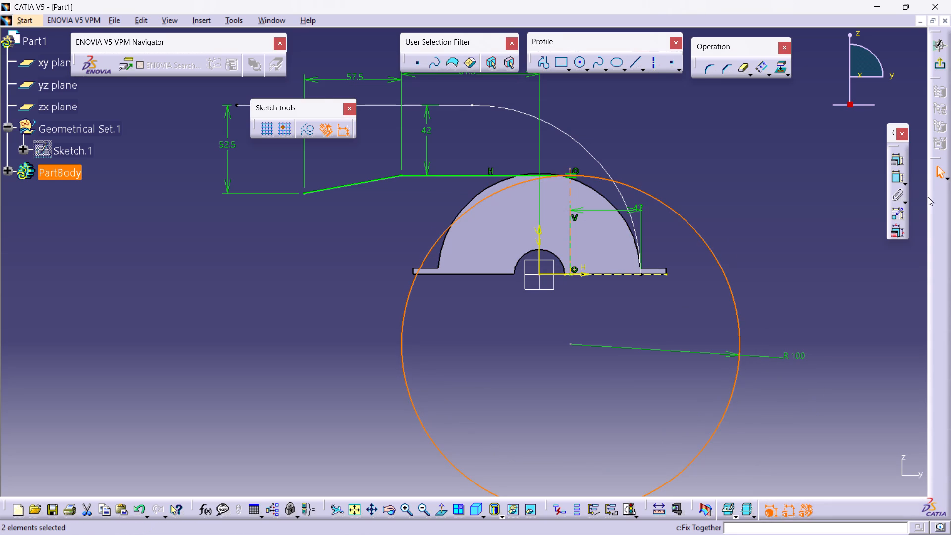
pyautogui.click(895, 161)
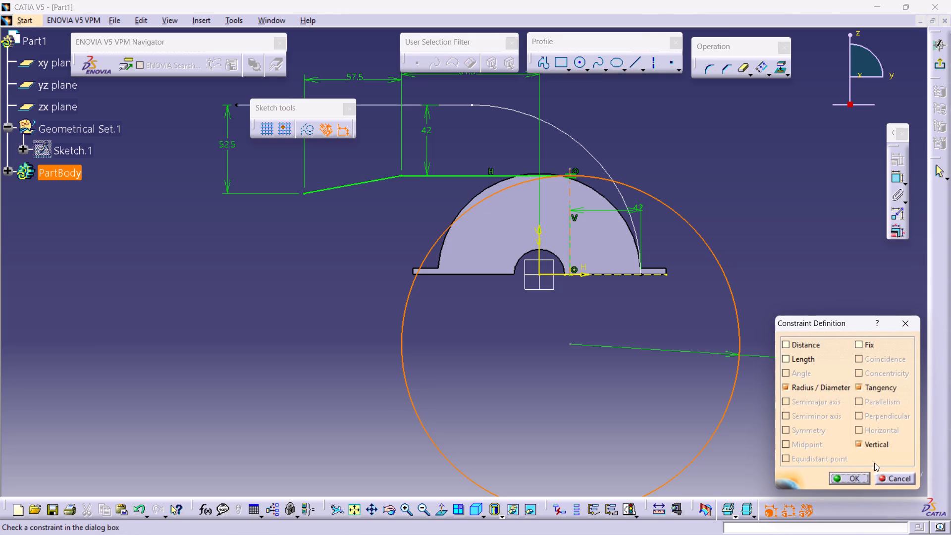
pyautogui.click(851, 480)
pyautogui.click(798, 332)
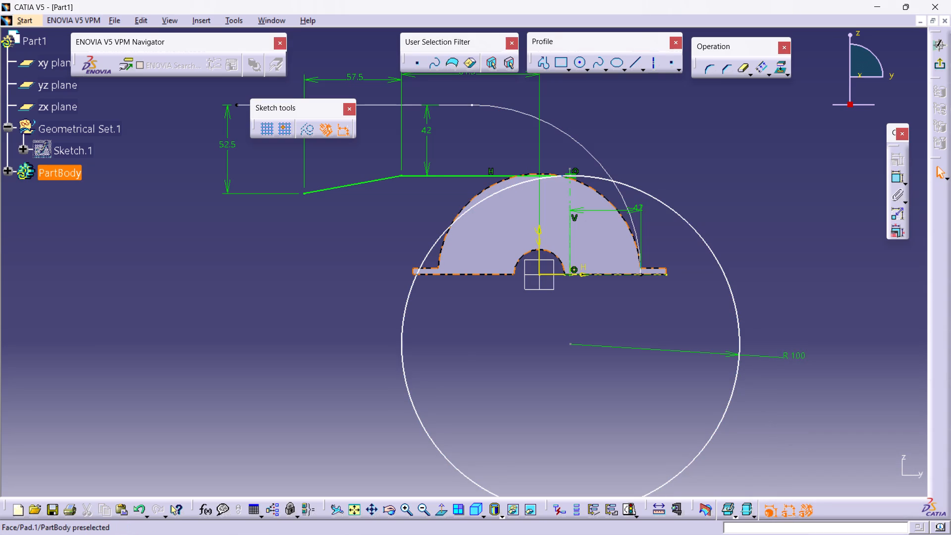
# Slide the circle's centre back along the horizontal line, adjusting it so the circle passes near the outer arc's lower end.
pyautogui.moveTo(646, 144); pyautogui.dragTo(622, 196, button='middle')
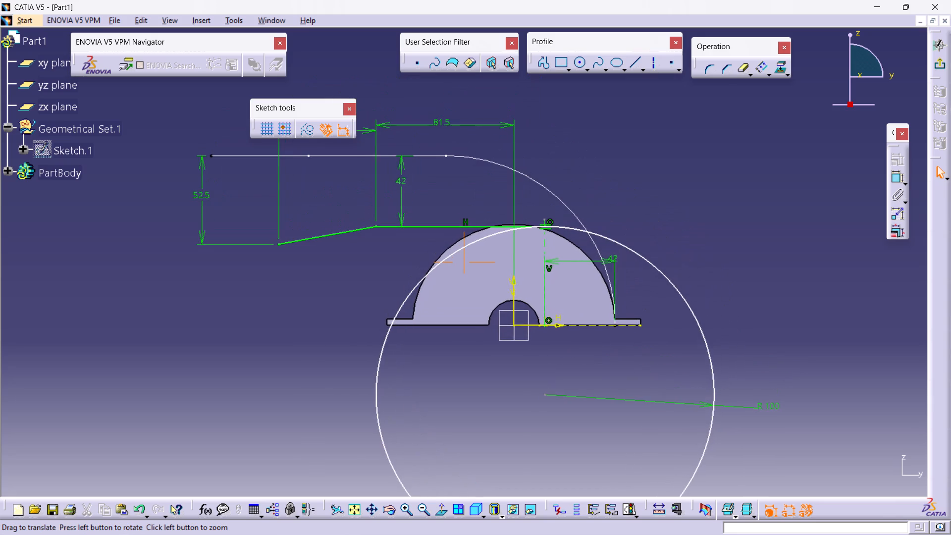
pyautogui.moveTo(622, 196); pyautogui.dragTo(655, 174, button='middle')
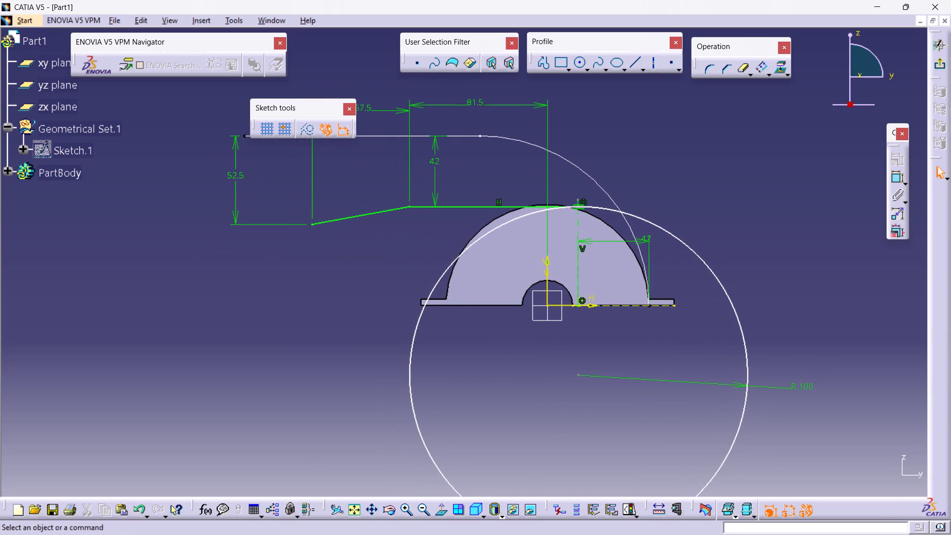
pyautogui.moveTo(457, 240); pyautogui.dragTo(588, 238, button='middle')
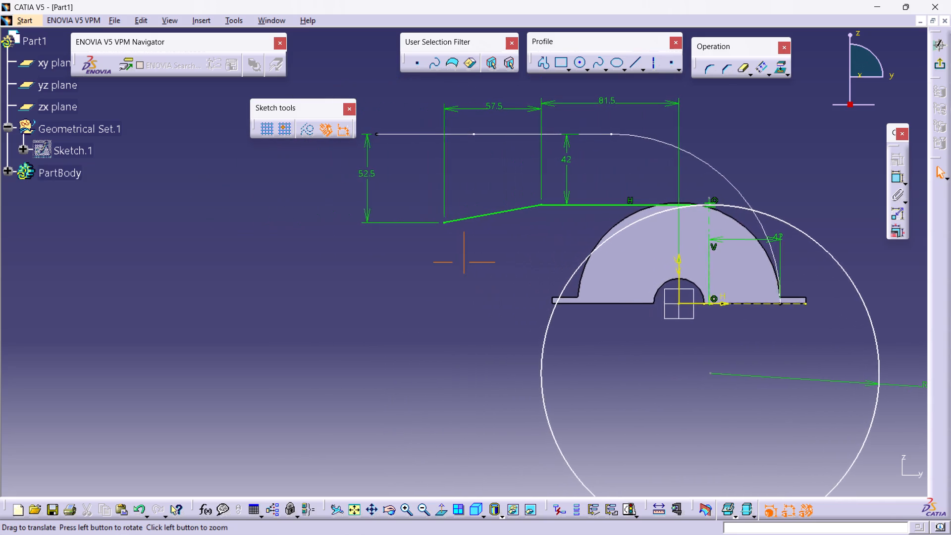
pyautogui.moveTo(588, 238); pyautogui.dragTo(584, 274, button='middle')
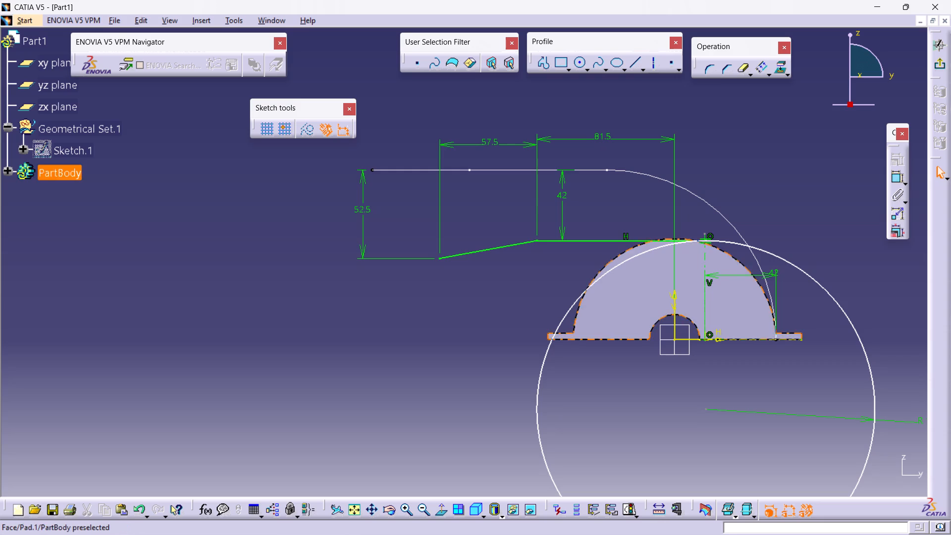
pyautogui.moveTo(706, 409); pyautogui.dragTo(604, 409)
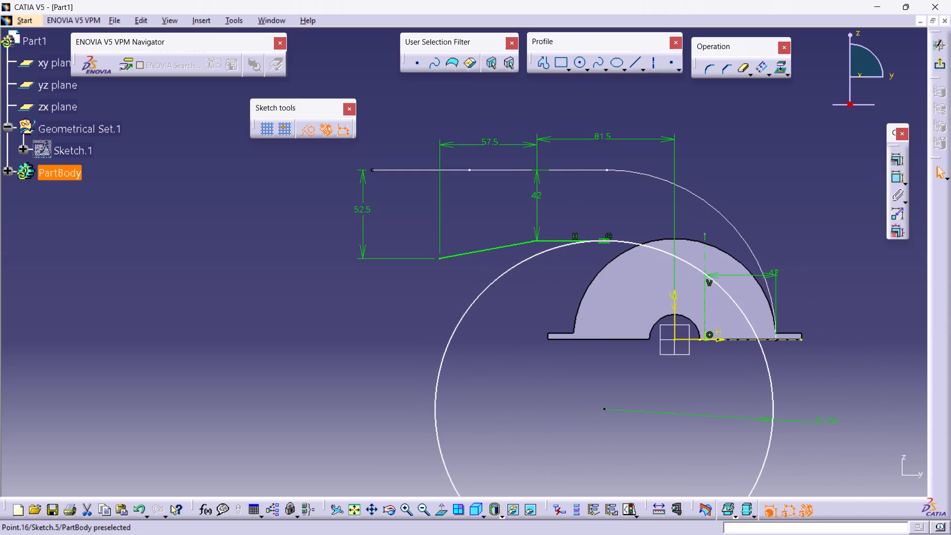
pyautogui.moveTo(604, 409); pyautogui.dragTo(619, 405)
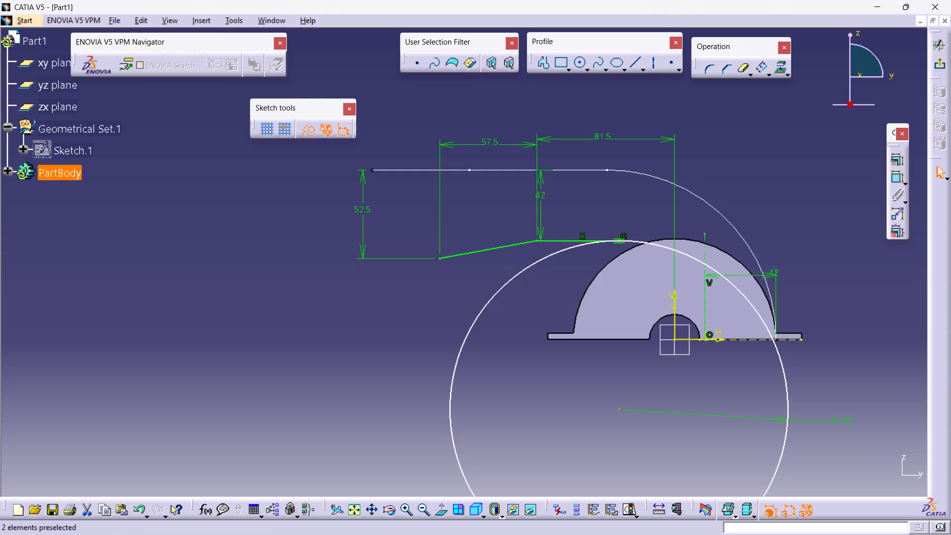
# Undo all the 100 mm circle edits until the inner profile's original tangent arc is restored.
pyautogui.hotkey('ctrl', 'z')
pyautogui.hotkey('ctrl', 'z')
pyautogui.hotkey('ctrl', 'z')
pyautogui.hotkey('ctrl', 'z')
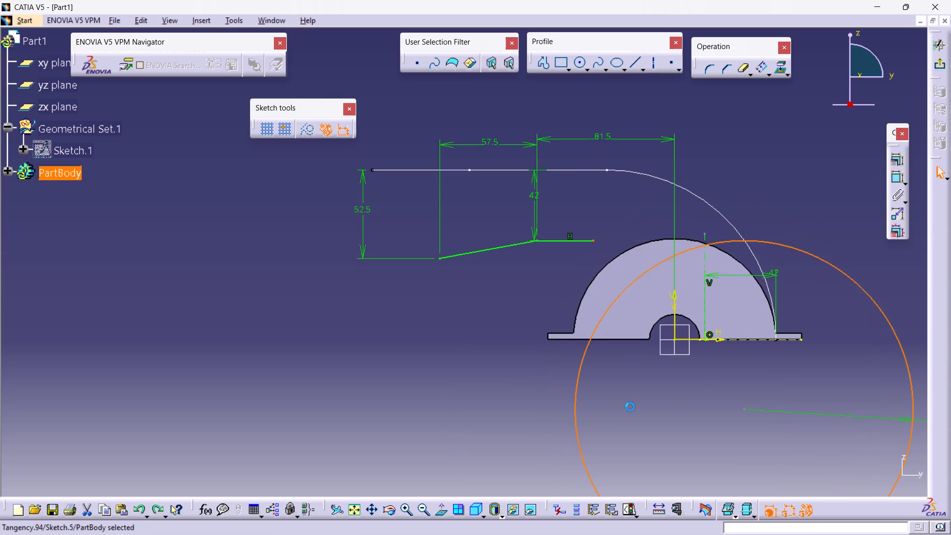
pyautogui.hotkey('ctrl', 'z')
pyautogui.hotkey('ctrl', 'z')
pyautogui.hotkey('ctrl', 'z')
pyautogui.hotkey('ctrl', 'z')
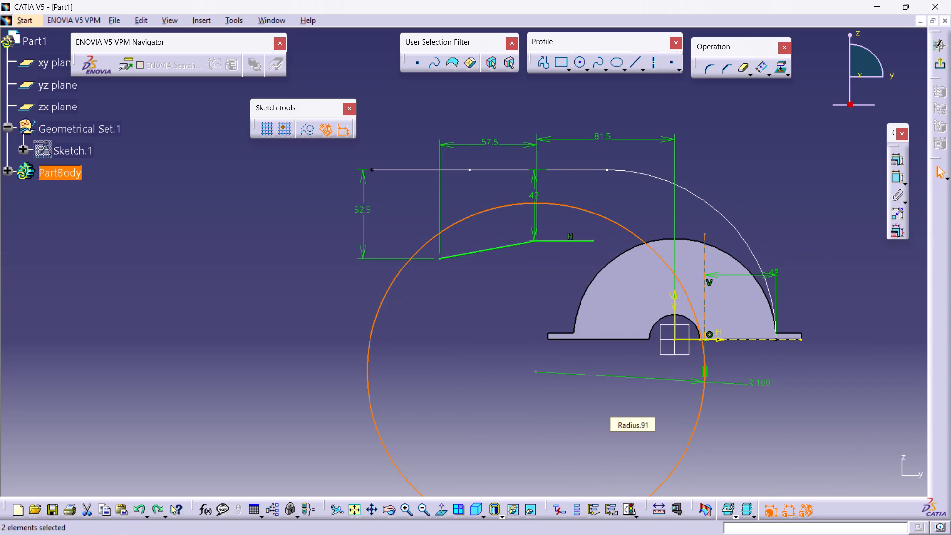
pyautogui.hotkey('ctrl', 'z')
pyautogui.hotkey('ctrl', 'z')
pyautogui.hotkey('ctrl', 'z')
pyautogui.hotkey('ctrl', 'z')
pyautogui.hotkey('ctrl', 'z')
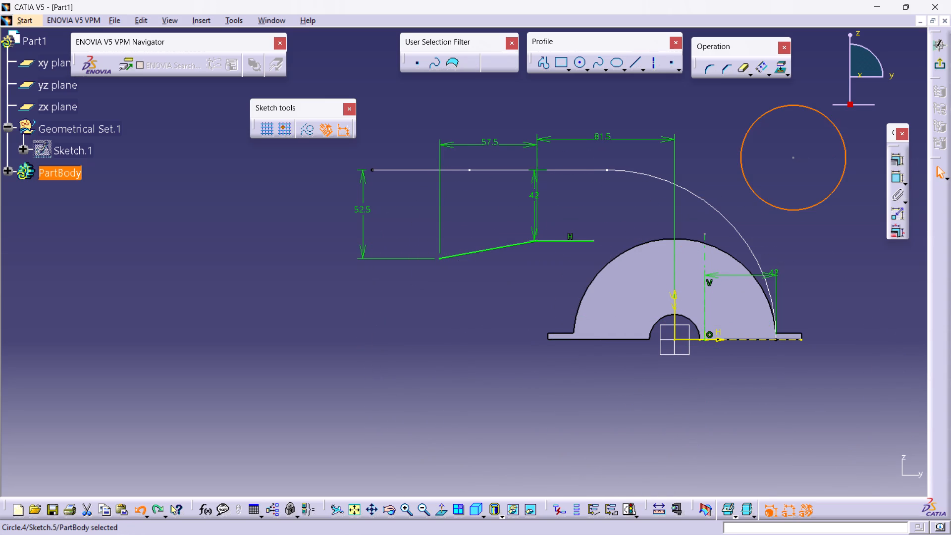
pyautogui.hotkey('ctrl', 'z')
pyautogui.hotkey('ctrl', 'z')
pyautogui.click(632, 416)
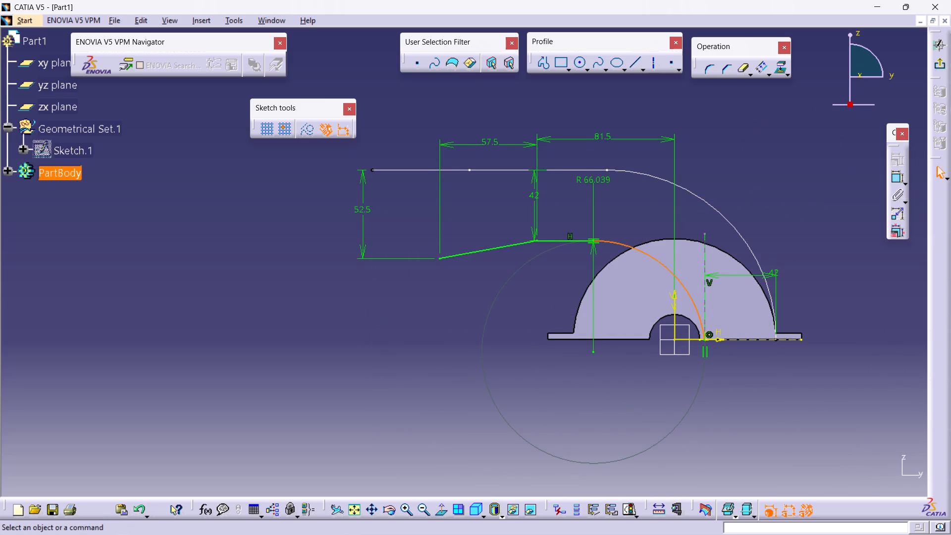
# Open the outer guide profile sketch and delete the 81.5 mm length dimension on its horizontal line.
pyautogui.doubleClick(718, 211)
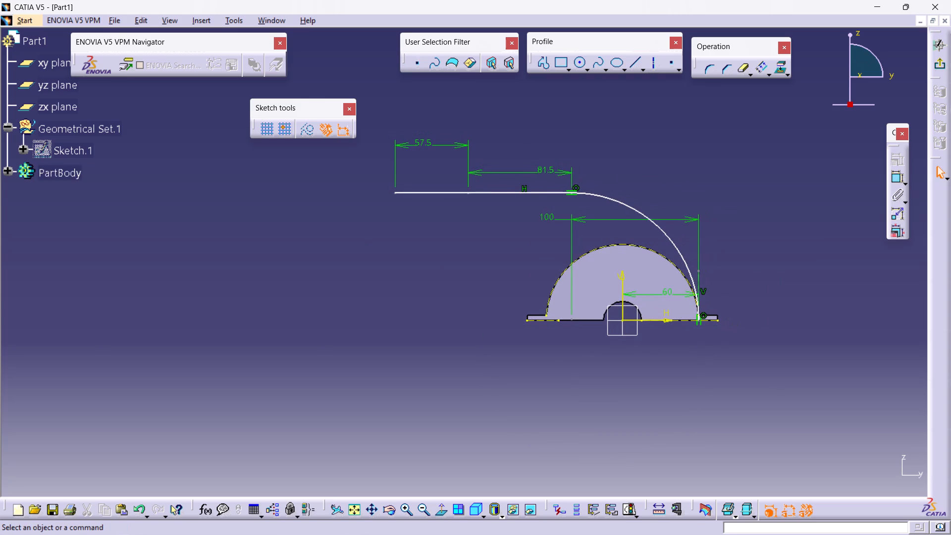
pyautogui.click(546, 168)
pyautogui.rightClick(546, 168)
pyautogui.click(567, 341)
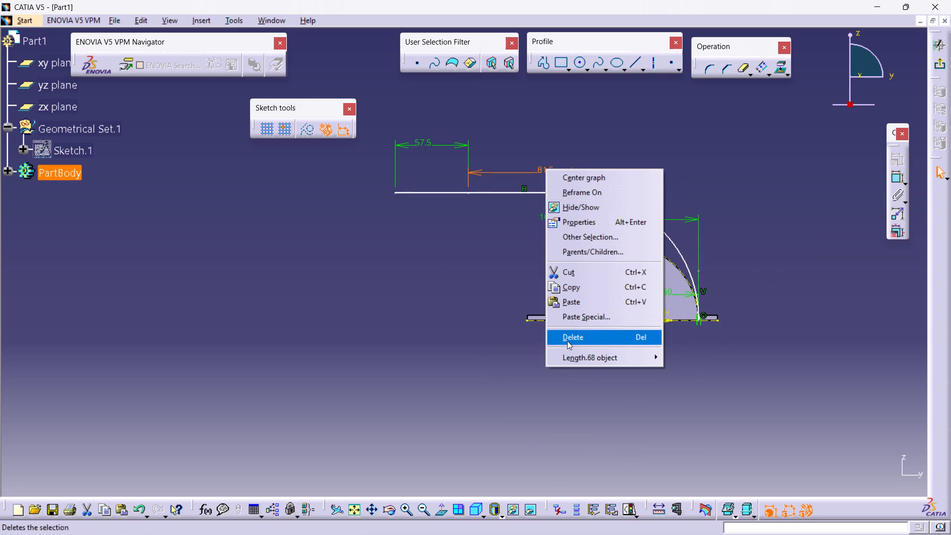
# Dimension the point joining the outer profile's two horizontal segments to the vertical axis at 81.5 mm, and exit the sketch.
pyautogui.click(898, 176)
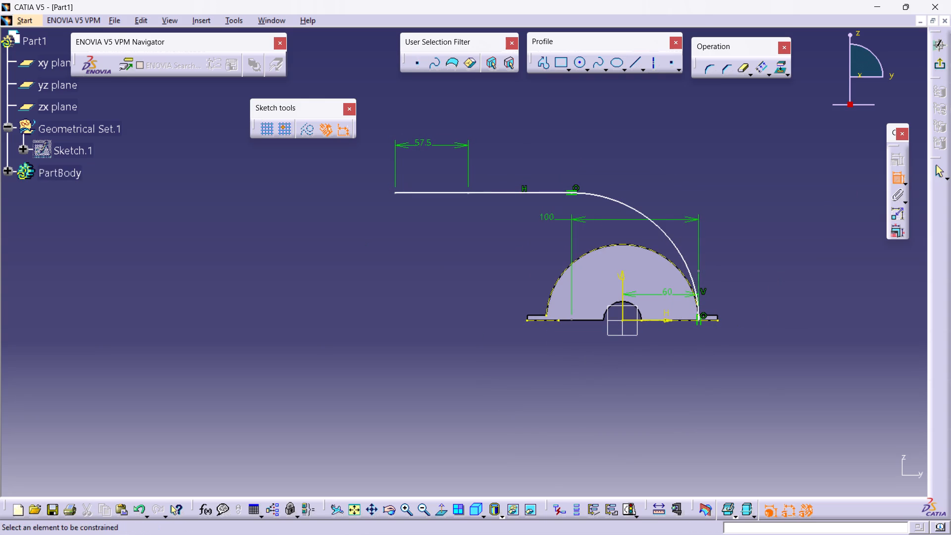
pyautogui.click(467, 193)
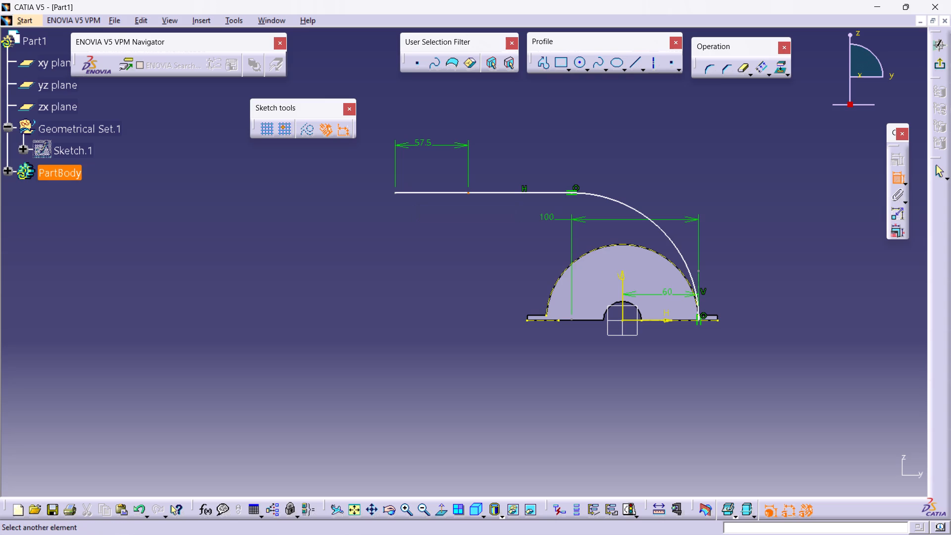
pyautogui.click(621, 273)
pyautogui.click(610, 169)
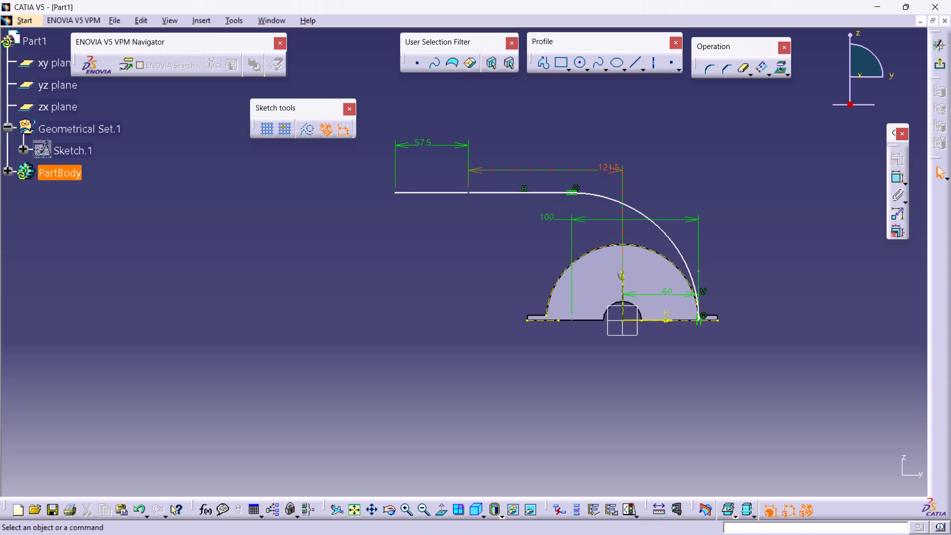
pyautogui.doubleClick(604, 170)
pyautogui.press('8')
pyautogui.write('1.')
pyautogui.press('5')
pyautogui.press('Return')
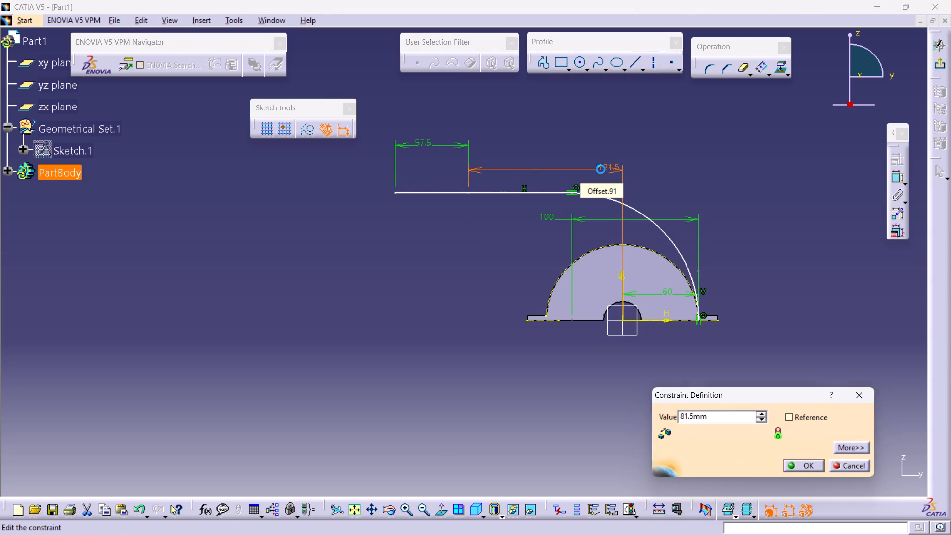
pyautogui.click(705, 183)
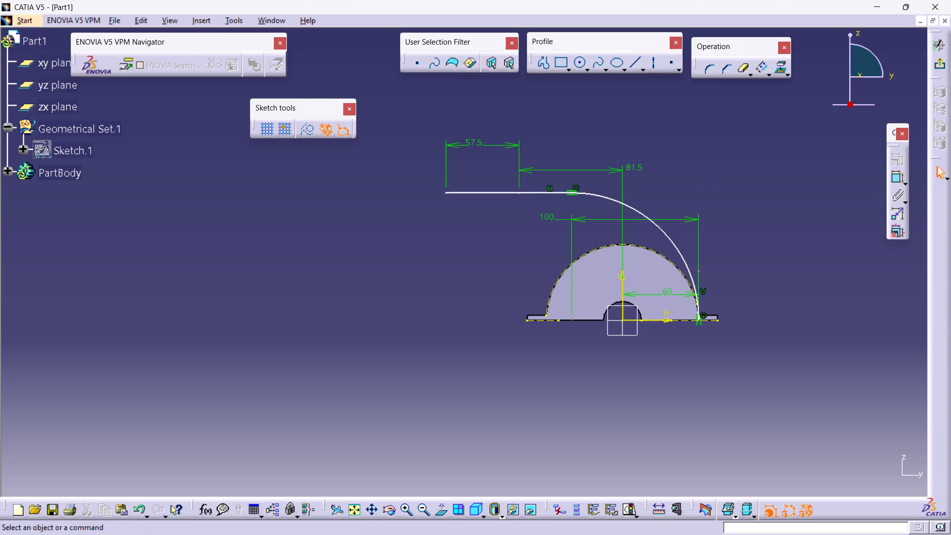
pyautogui.click(946, 67)
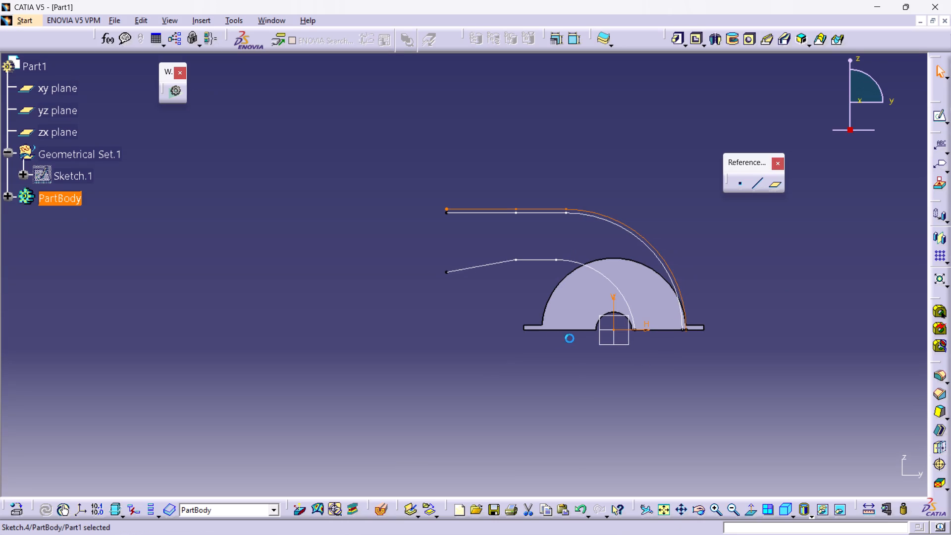
pyautogui.click(465, 362)
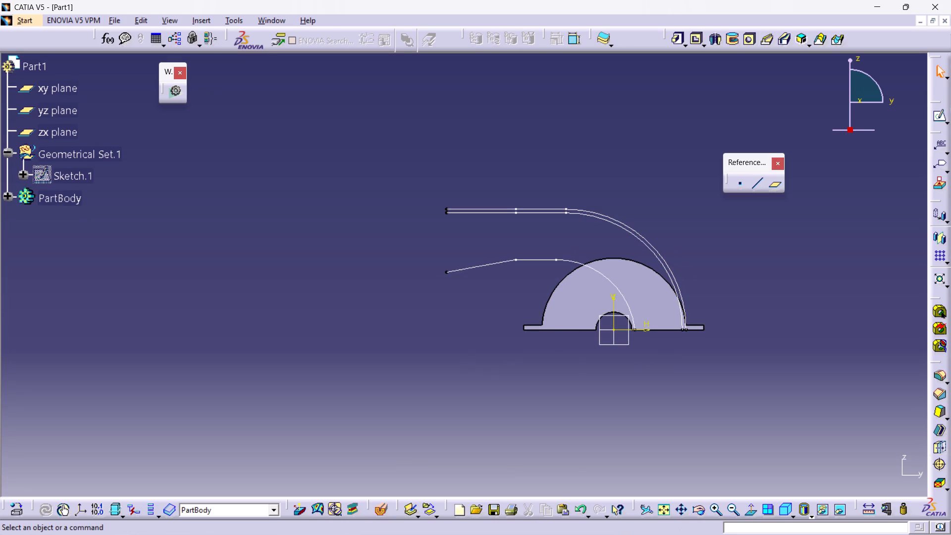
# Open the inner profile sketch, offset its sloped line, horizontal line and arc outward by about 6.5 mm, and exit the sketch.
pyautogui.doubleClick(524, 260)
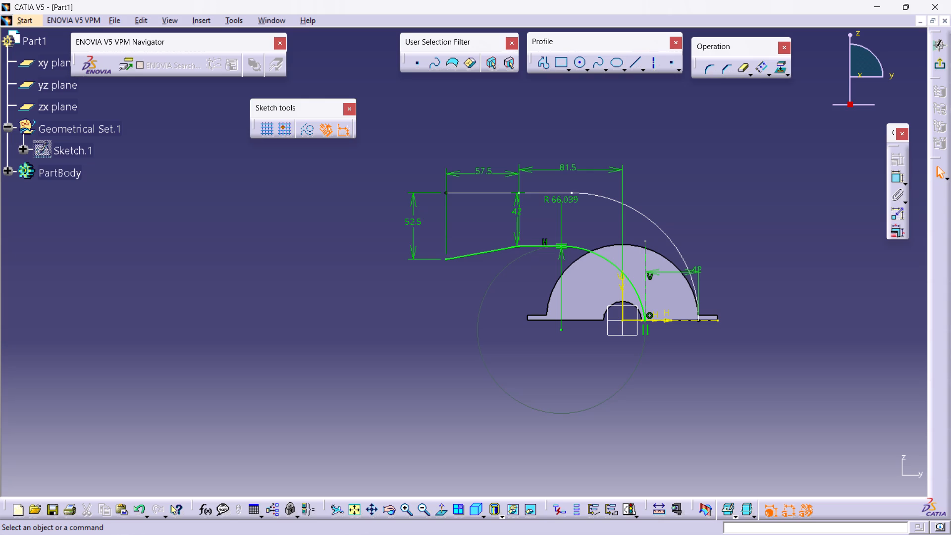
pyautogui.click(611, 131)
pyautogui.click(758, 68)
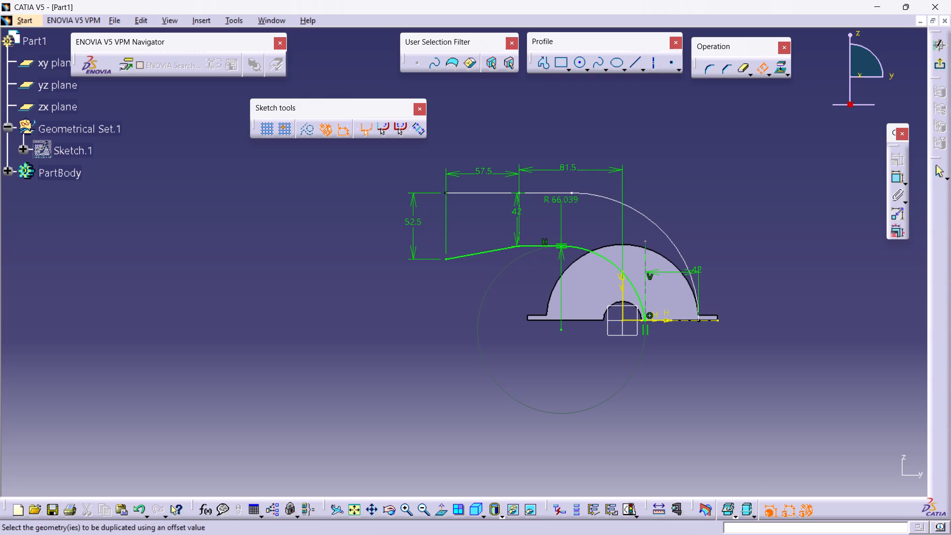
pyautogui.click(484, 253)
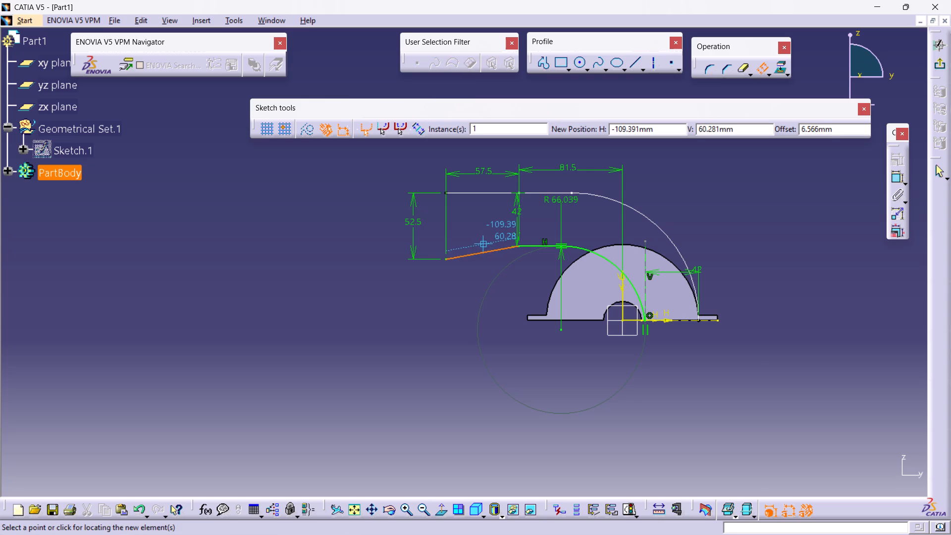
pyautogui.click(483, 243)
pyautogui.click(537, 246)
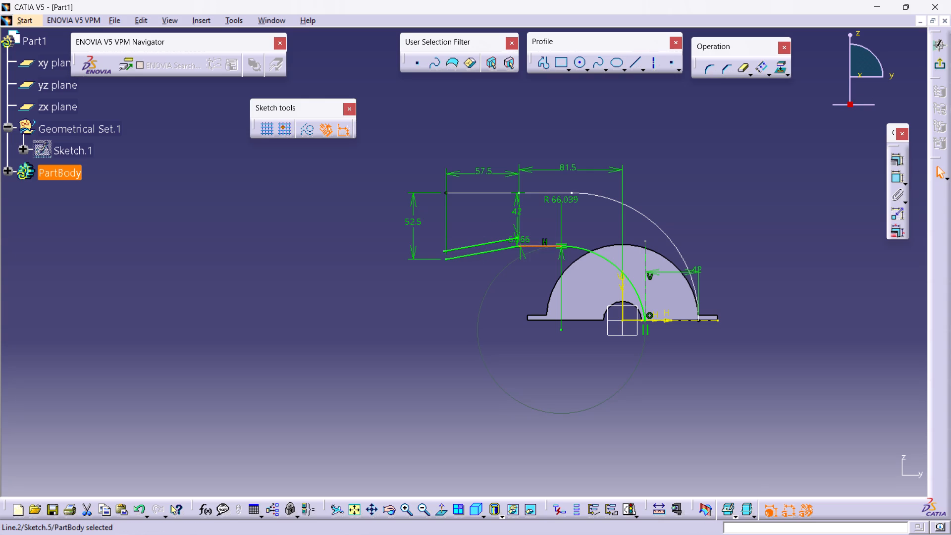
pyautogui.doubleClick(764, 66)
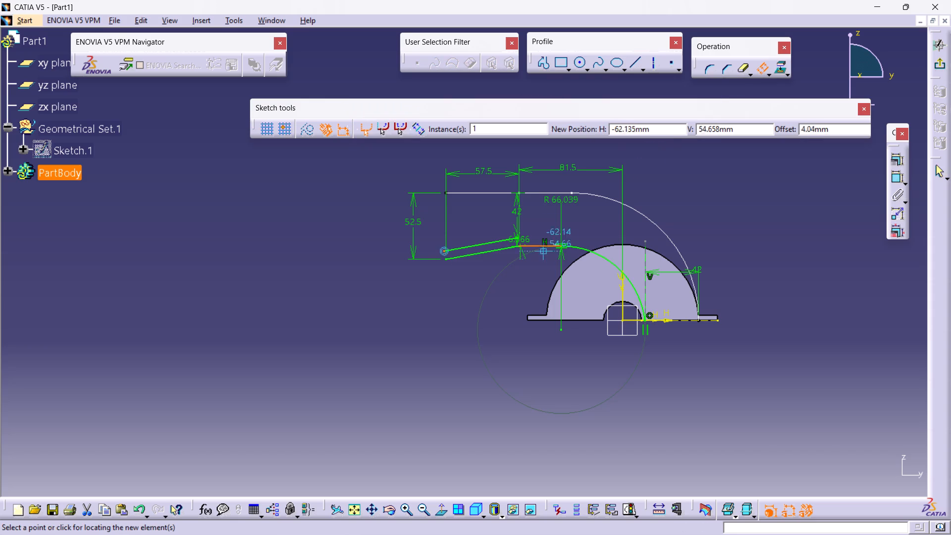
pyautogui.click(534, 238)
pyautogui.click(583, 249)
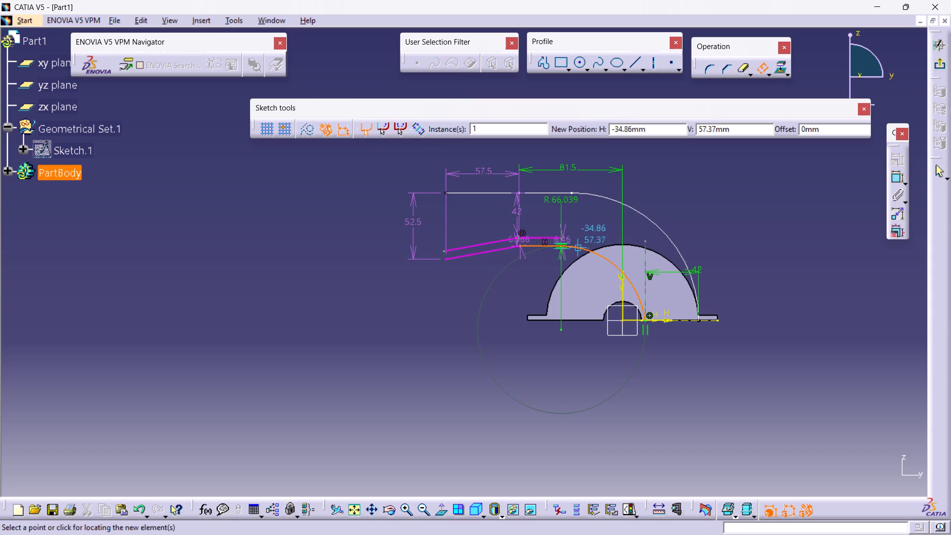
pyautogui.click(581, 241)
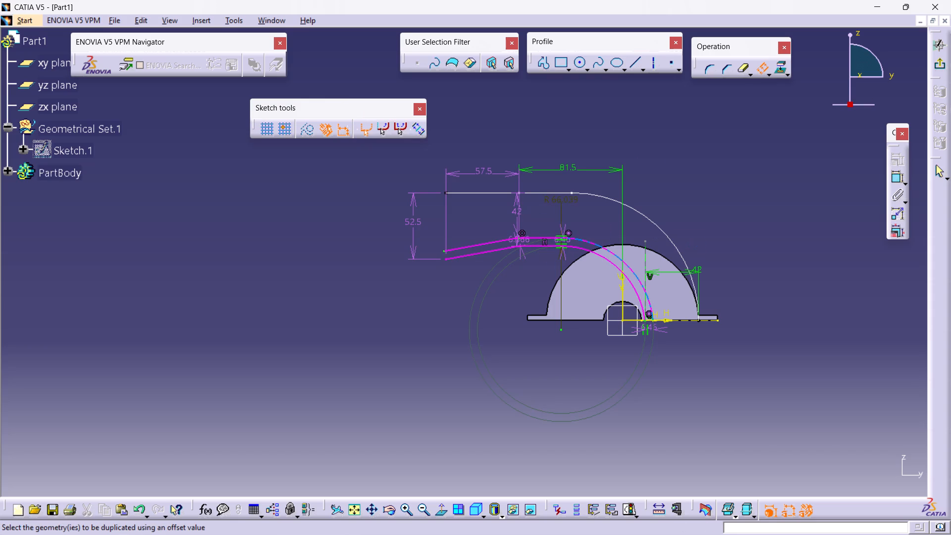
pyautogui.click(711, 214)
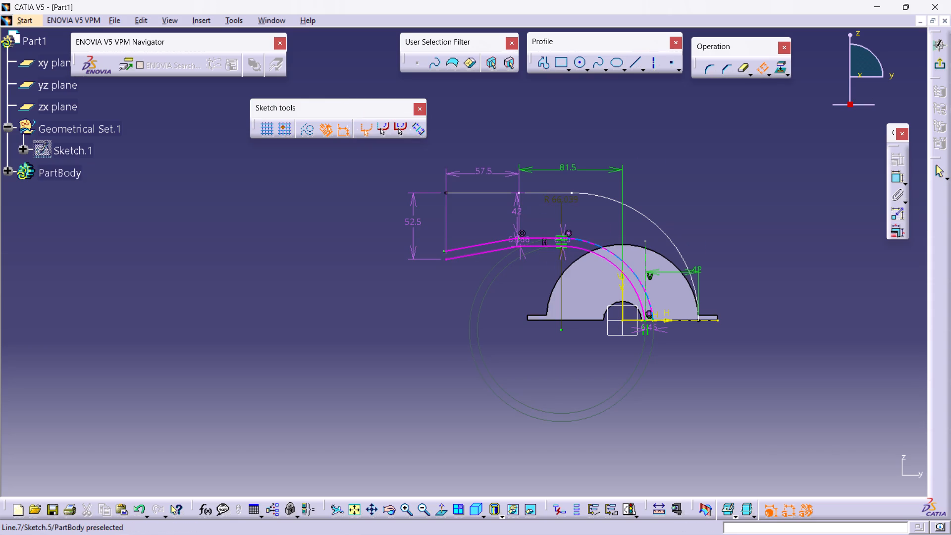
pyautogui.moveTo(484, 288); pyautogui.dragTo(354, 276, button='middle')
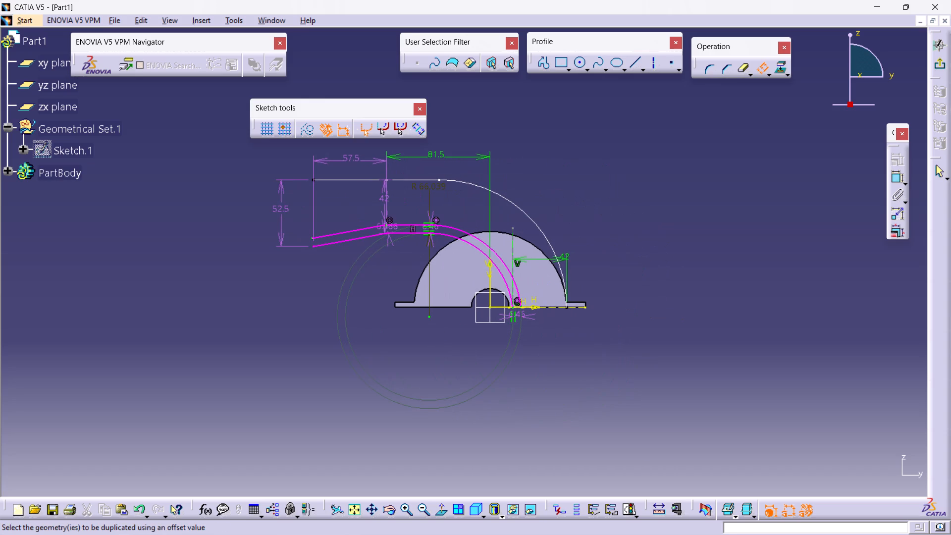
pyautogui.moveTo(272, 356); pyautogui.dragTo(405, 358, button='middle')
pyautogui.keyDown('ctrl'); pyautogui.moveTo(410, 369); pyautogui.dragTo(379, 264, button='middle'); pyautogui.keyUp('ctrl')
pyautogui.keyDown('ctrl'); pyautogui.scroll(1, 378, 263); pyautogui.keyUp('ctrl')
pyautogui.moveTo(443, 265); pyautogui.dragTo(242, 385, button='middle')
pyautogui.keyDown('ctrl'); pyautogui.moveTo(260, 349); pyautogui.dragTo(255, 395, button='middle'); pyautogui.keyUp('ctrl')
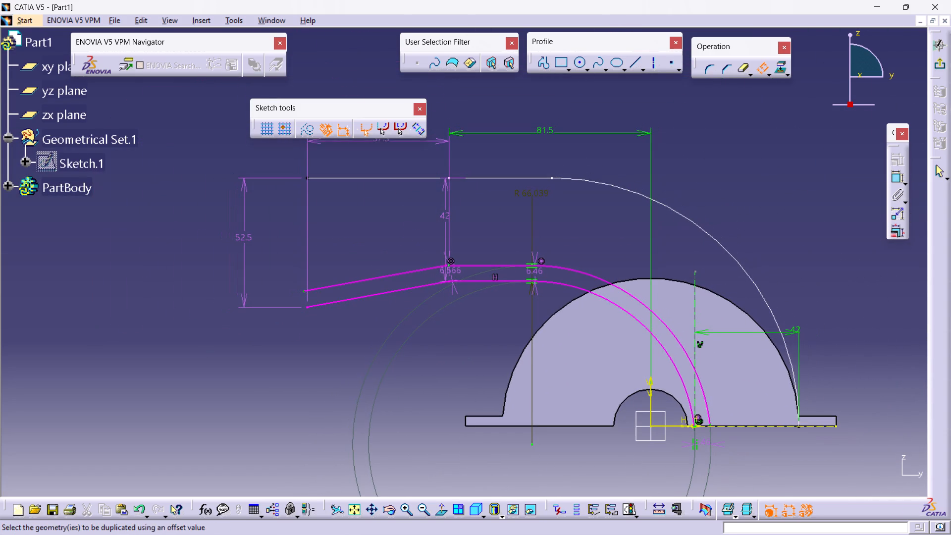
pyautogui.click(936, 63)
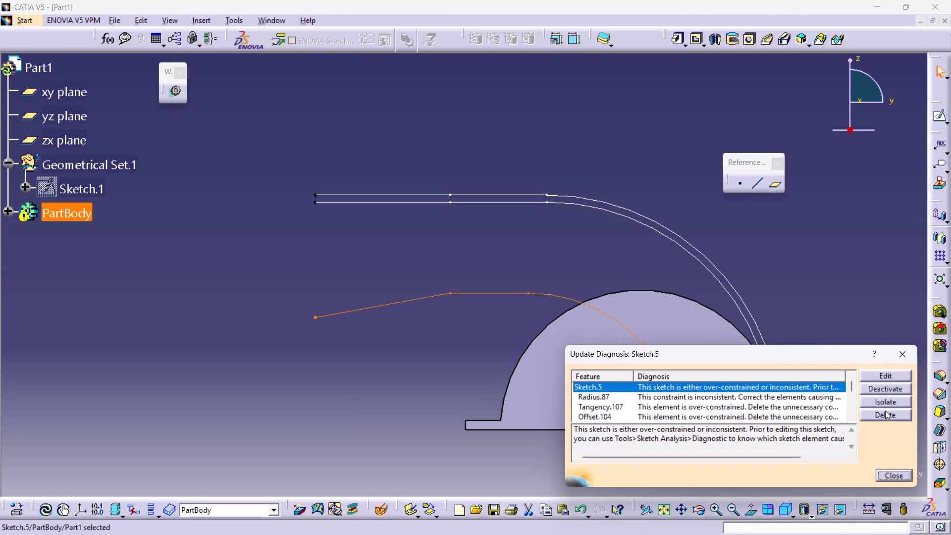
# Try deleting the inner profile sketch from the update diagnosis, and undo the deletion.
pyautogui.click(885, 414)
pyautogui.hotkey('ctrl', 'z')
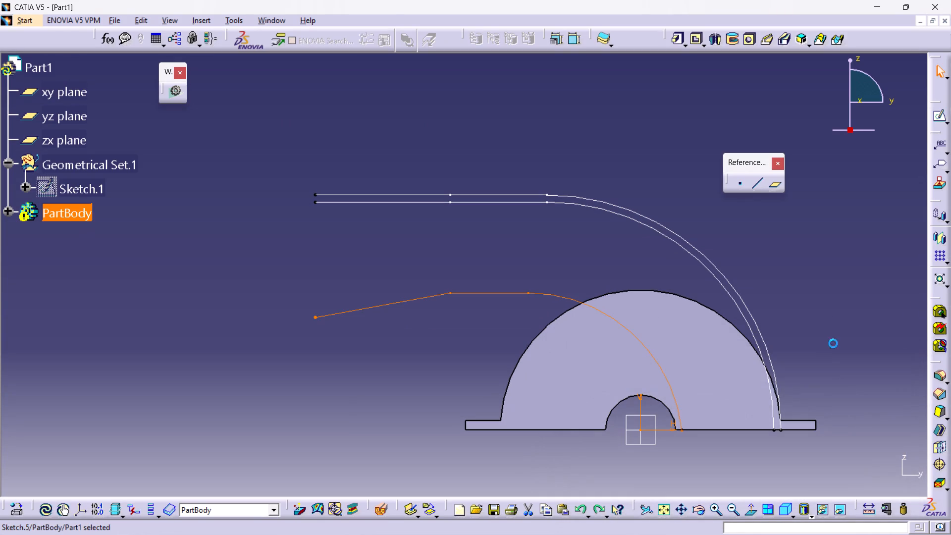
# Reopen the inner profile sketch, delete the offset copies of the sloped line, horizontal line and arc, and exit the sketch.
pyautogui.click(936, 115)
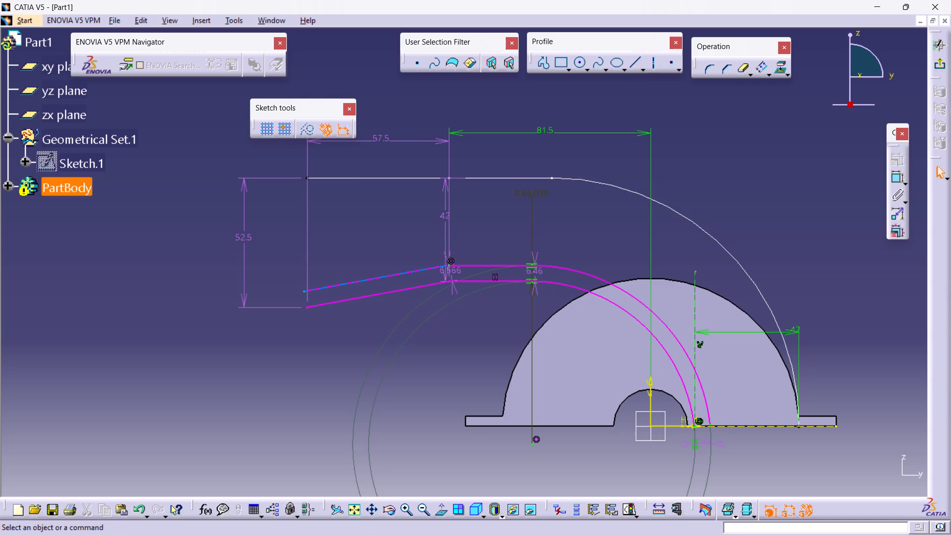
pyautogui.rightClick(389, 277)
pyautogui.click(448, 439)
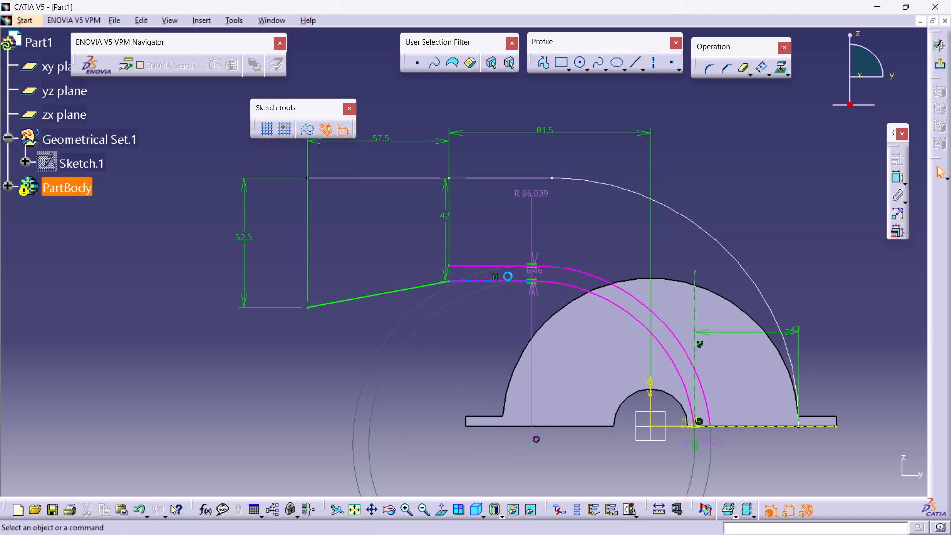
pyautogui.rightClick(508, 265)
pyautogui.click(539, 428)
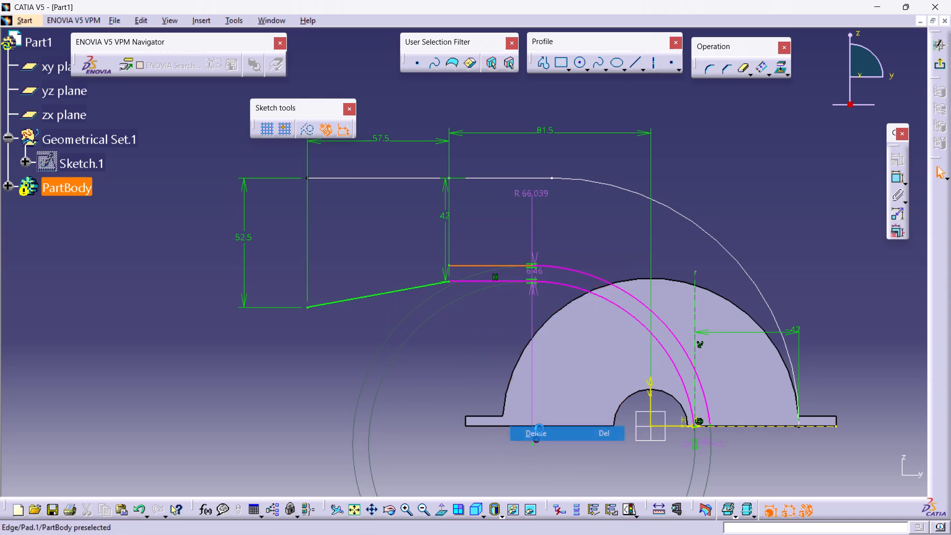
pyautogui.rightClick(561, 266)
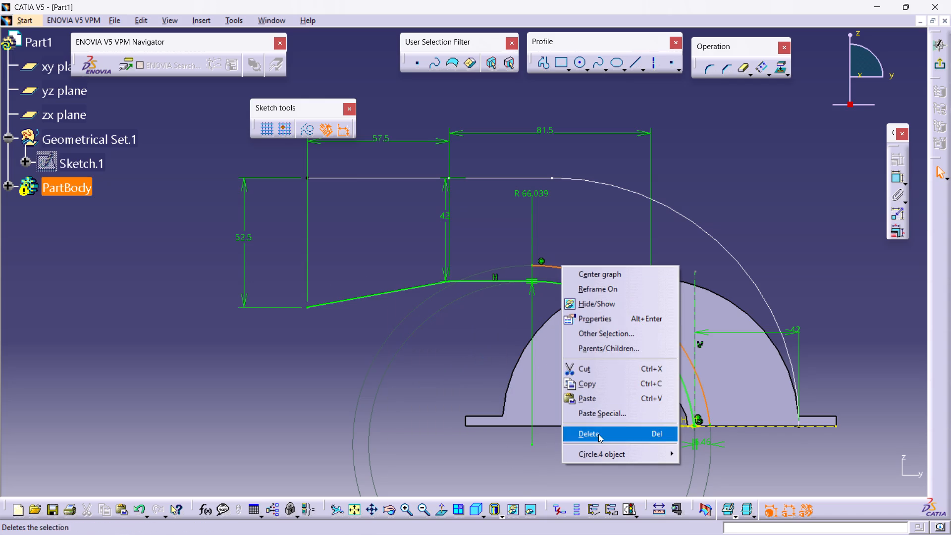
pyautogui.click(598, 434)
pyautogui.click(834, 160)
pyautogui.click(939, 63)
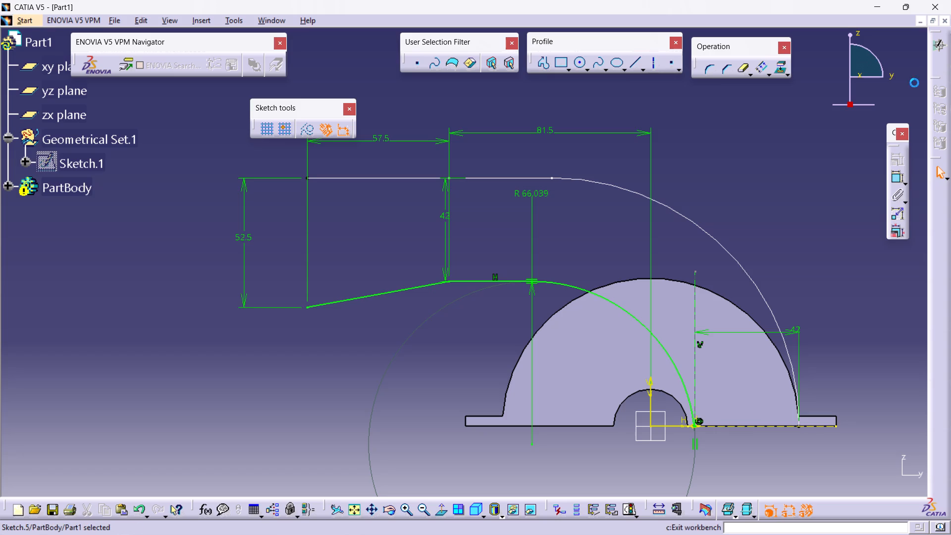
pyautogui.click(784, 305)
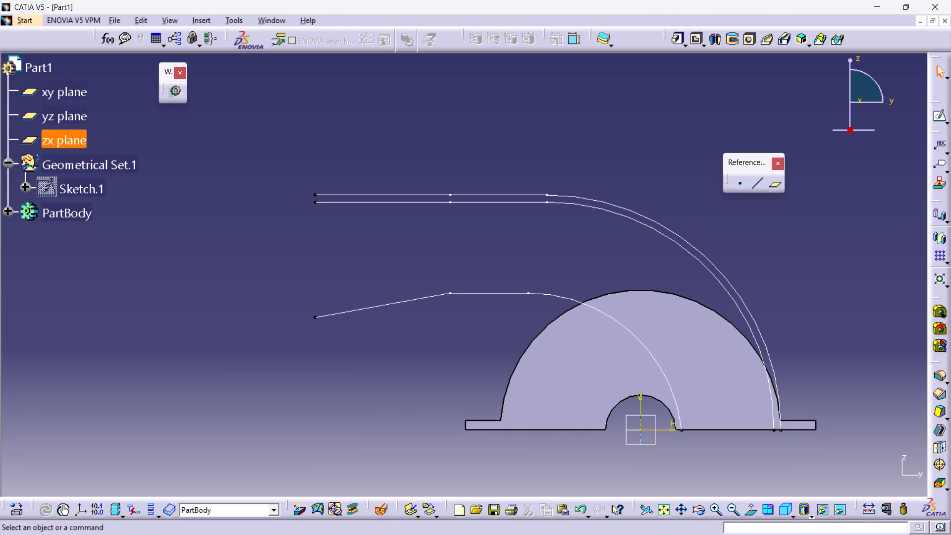
# In a new sketch on the yz plane, offset the inner profile's sloped line, horizontal line and arc outward by about 4.5 mm.
pyautogui.doubleClick(61, 113)
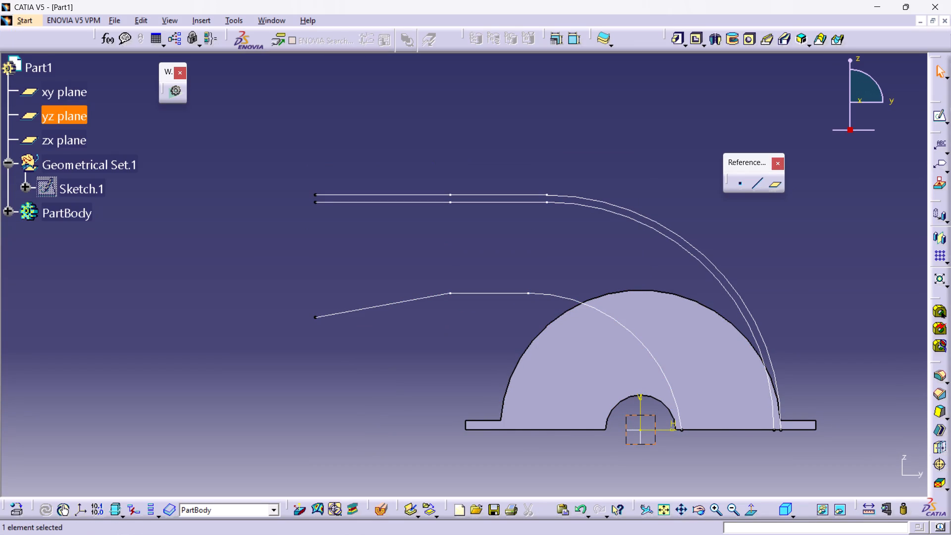
pyautogui.click(944, 120)
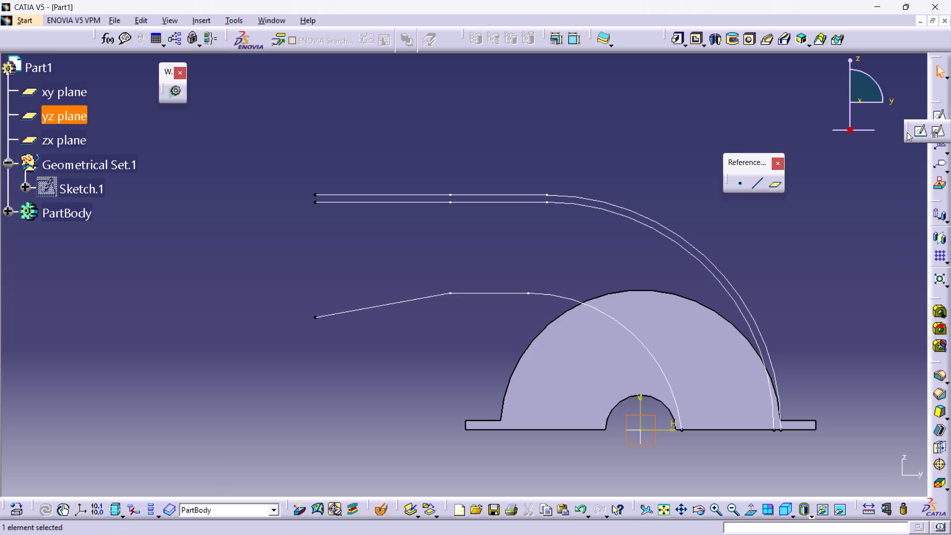
pyautogui.click(918, 128)
pyautogui.moveTo(572, 247); pyautogui.dragTo(529, 225, button='middle')
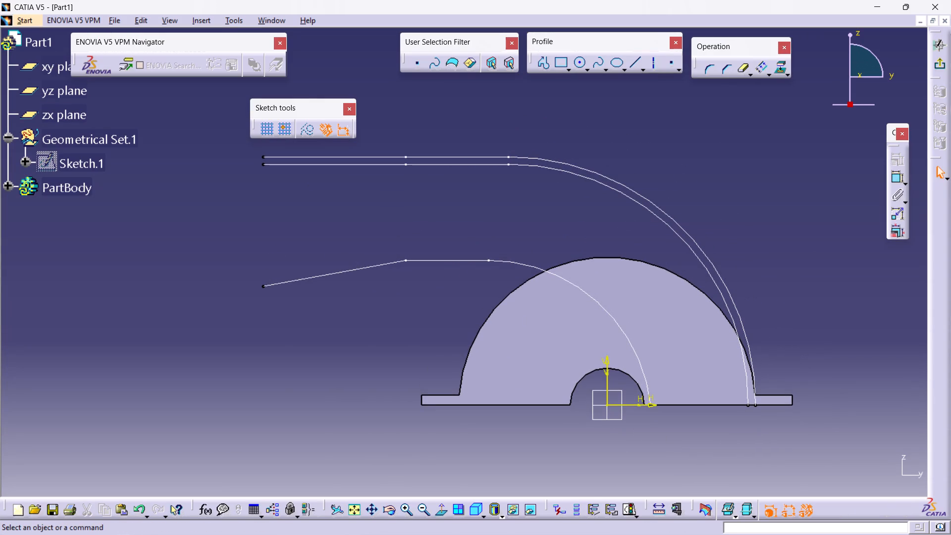
pyautogui.click(456, 224)
pyautogui.doubleClick(759, 65)
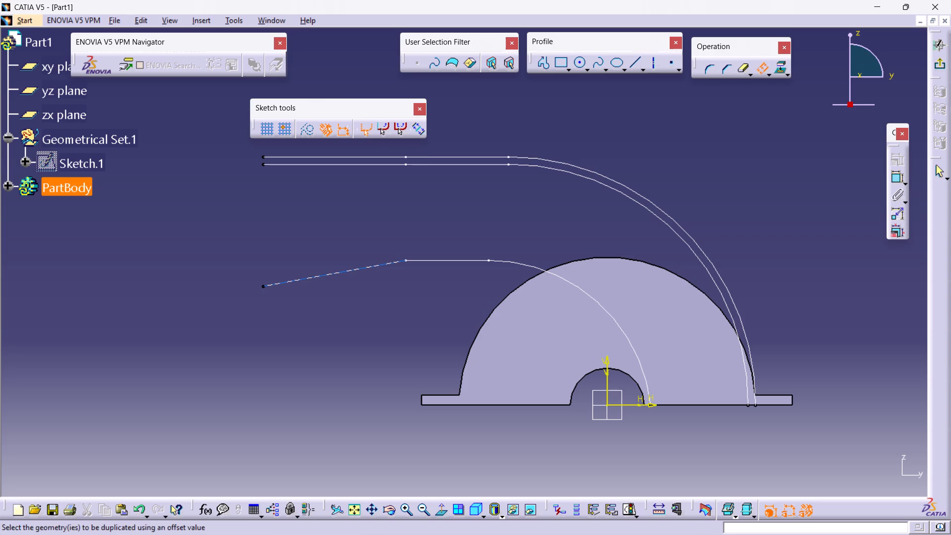
pyautogui.moveTo(348, 268); pyautogui.dragTo(348, 260)
pyautogui.click(348, 260)
pyautogui.moveTo(445, 259); pyautogui.dragTo(446, 248)
pyautogui.click(446, 248)
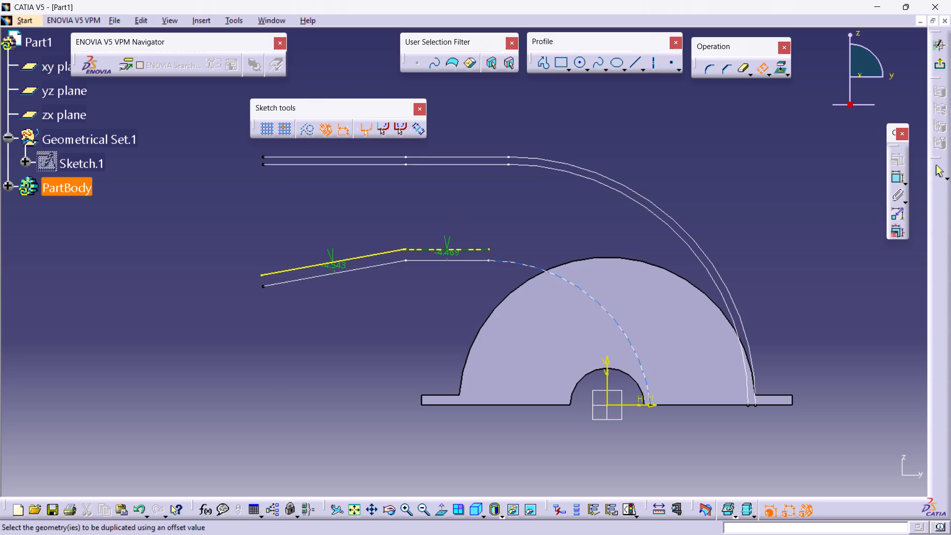
pyautogui.click(539, 268)
pyautogui.click(545, 259)
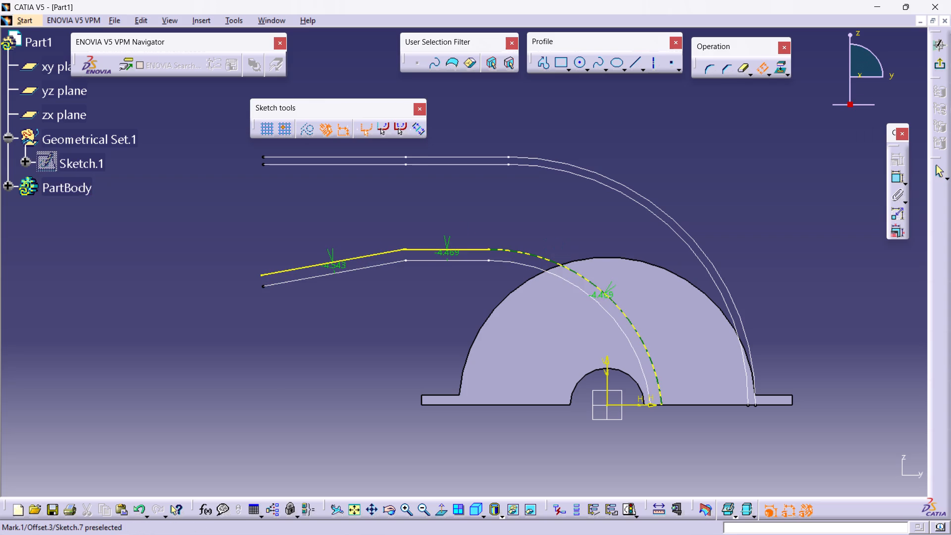
pyautogui.click(767, 177)
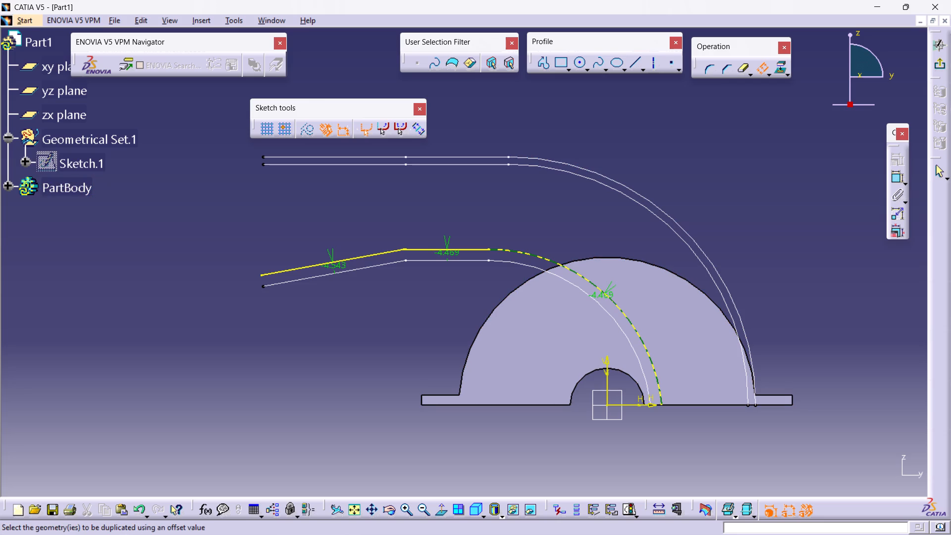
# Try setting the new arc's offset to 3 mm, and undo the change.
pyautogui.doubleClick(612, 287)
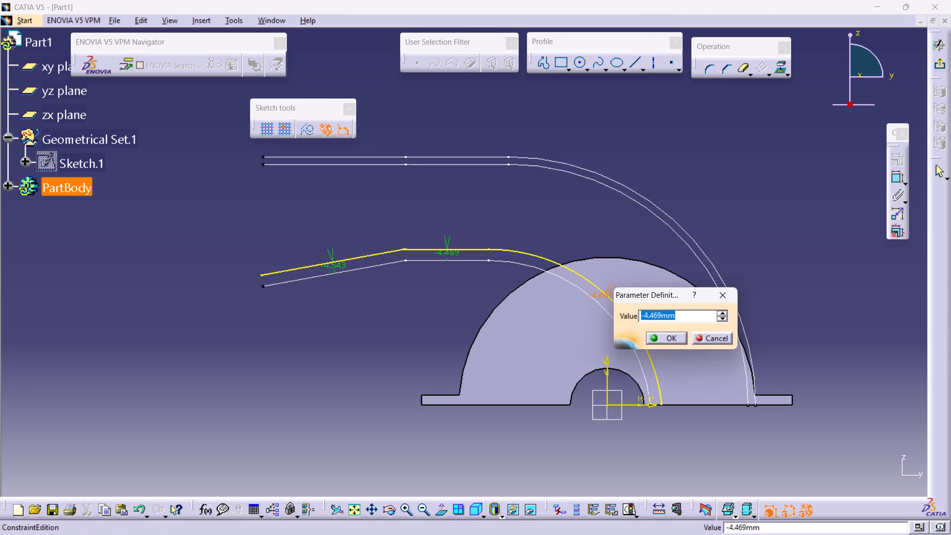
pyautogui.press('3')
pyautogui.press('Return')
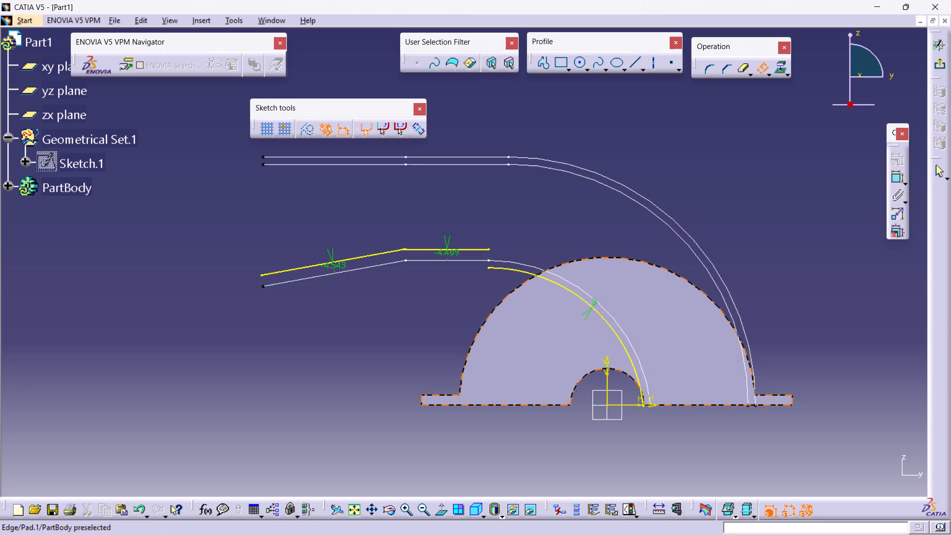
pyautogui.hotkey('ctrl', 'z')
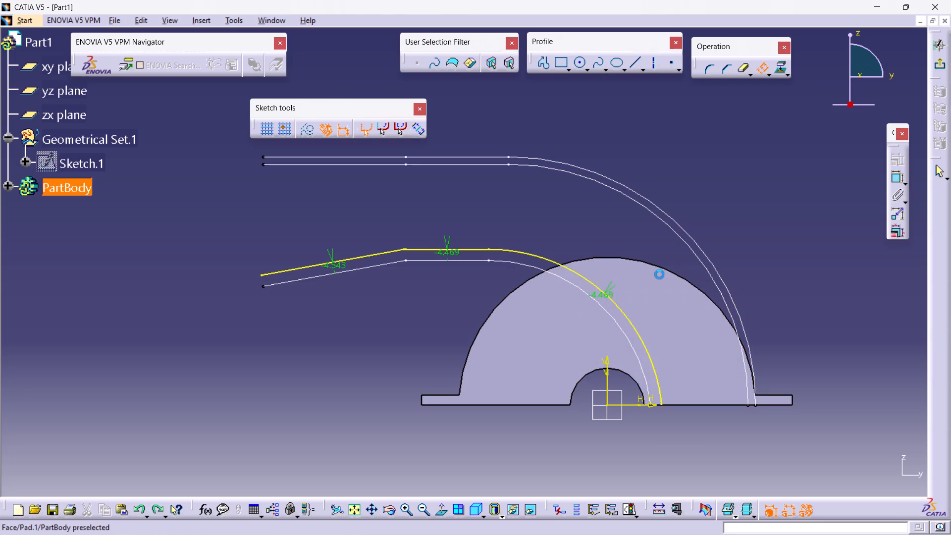
# Set the offset values of the new arc, horizontal line and sloped line to -3 mm each, and leave the Offset command.
pyautogui.doubleClick(611, 291)
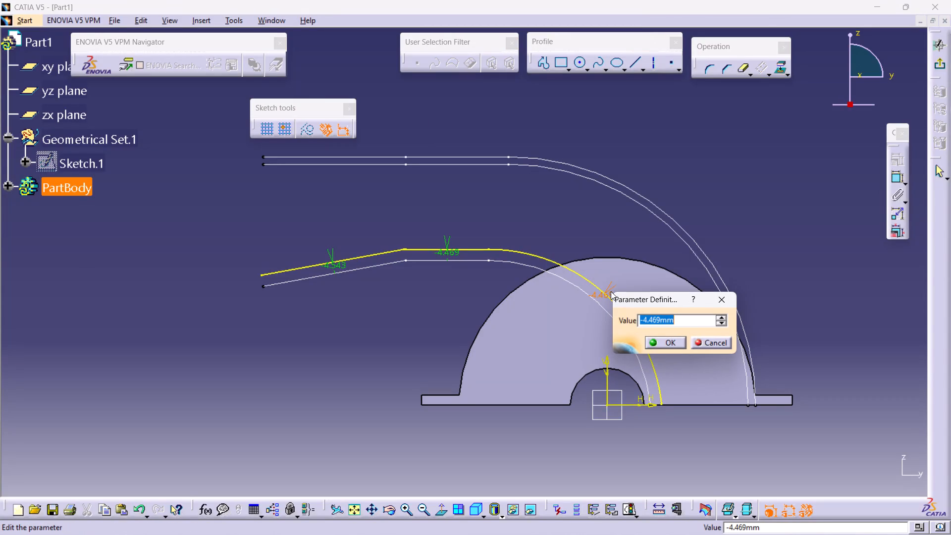
pyautogui.write('-3')
pyautogui.press('Return')
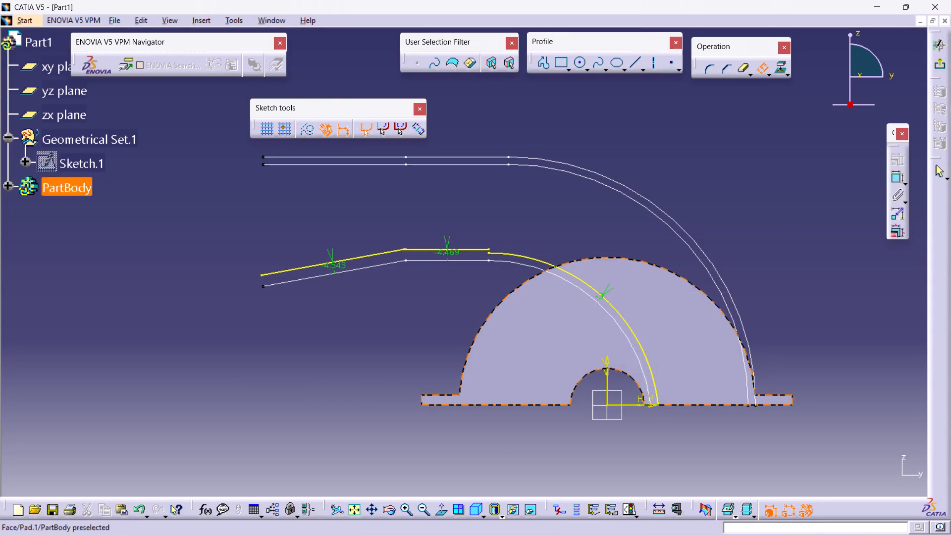
pyautogui.doubleClick(445, 254)
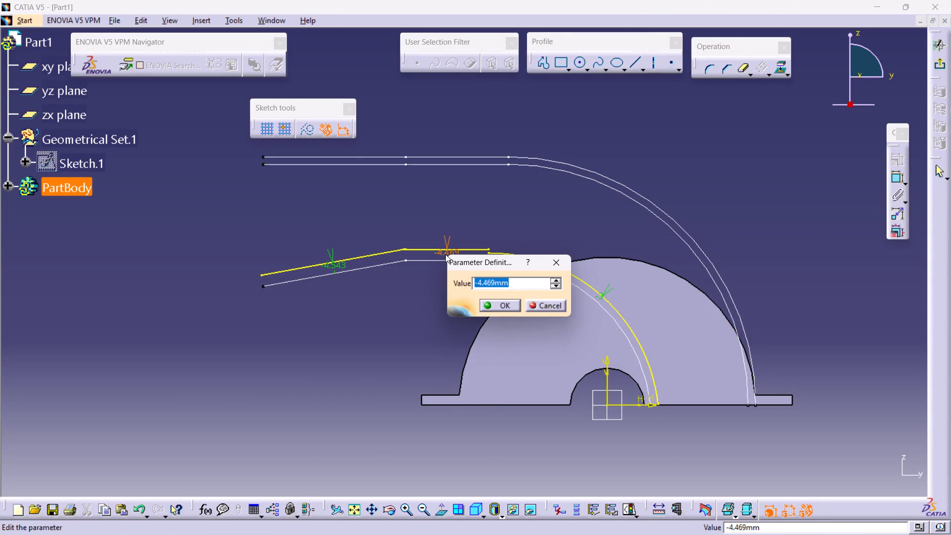
pyautogui.write('-3')
pyautogui.press('Return')
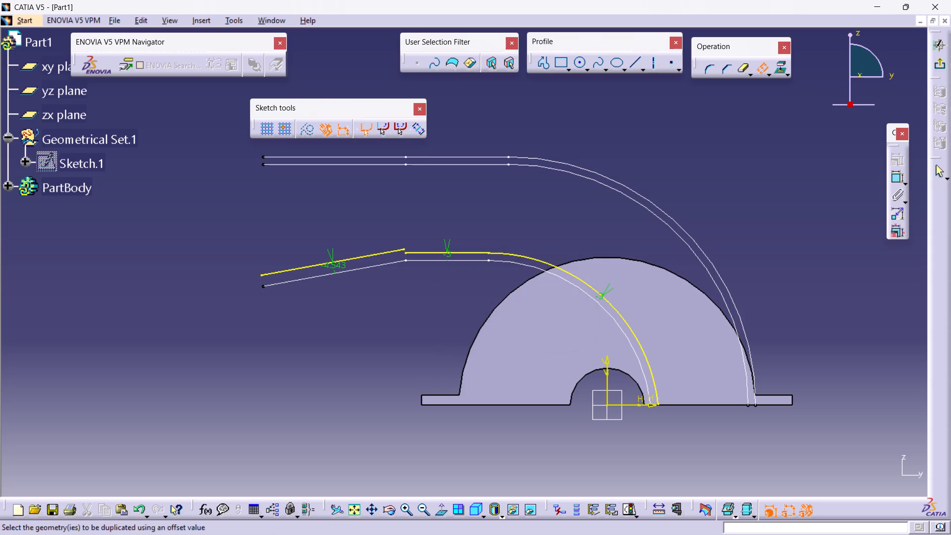
pyautogui.tripleClick(339, 264)
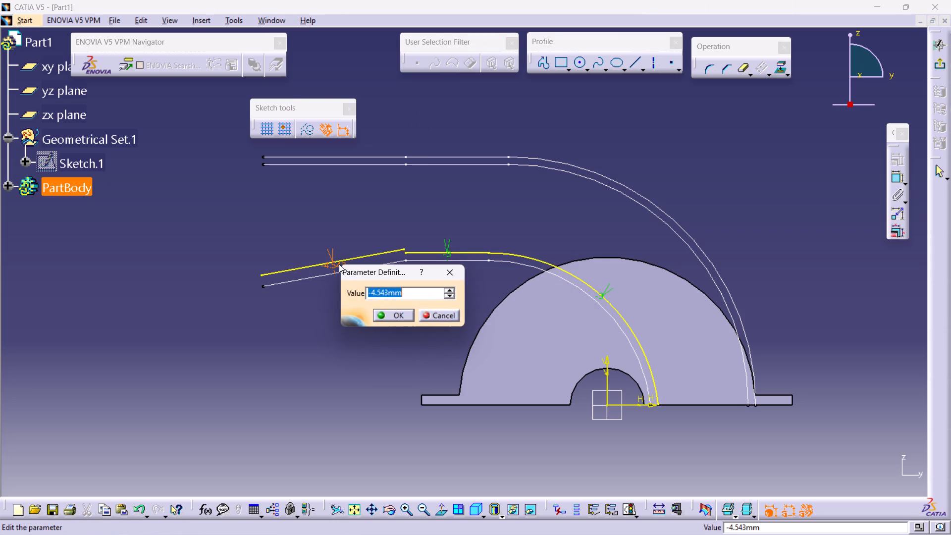
pyautogui.press('-')
pyautogui.press('3')
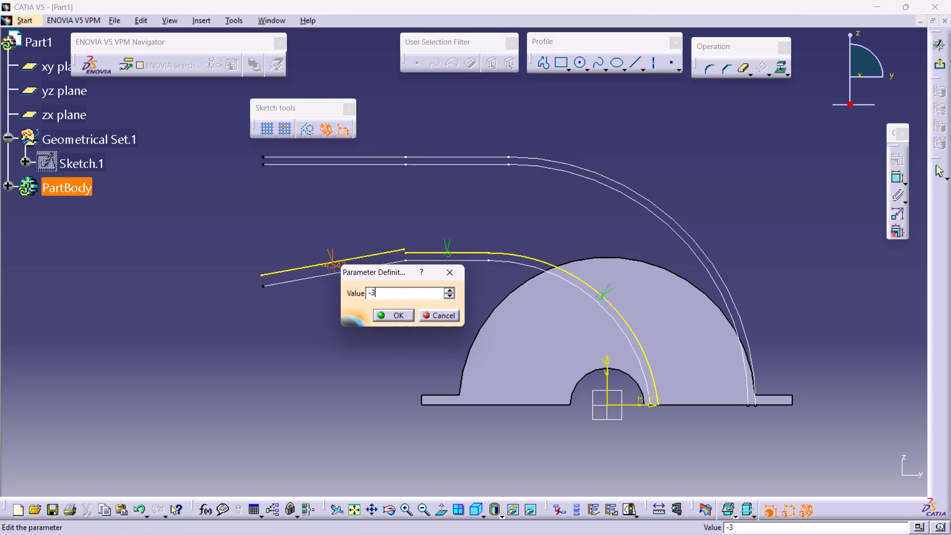
pyautogui.press('Return')
pyautogui.keyDown('ctrl'); pyautogui.moveTo(460, 308); pyautogui.dragTo(457, 304, button='middle'); pyautogui.keyUp('ctrl')
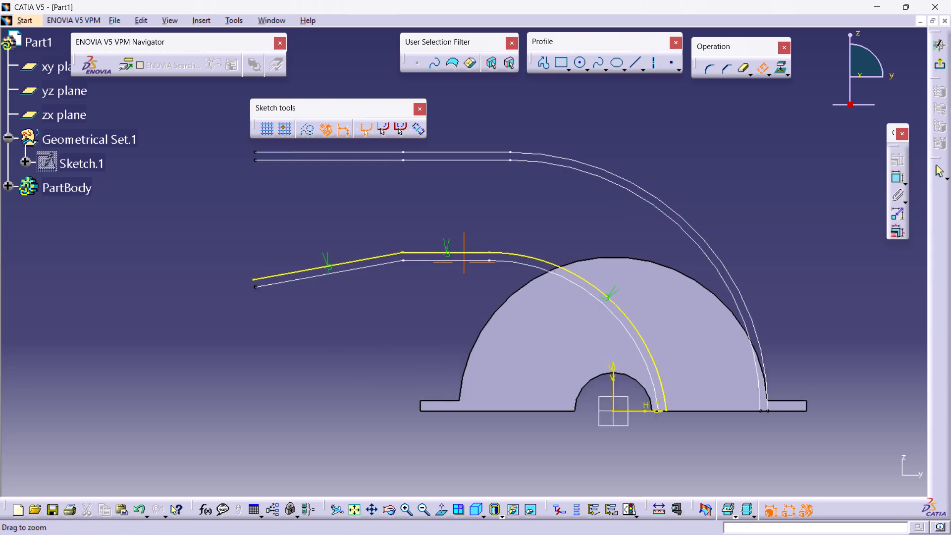
pyautogui.keyDown('ctrl'); pyautogui.moveTo(457, 304); pyautogui.dragTo(285, 223, button='middle'); pyautogui.keyUp('ctrl')
pyautogui.keyDown('ctrl'); pyautogui.middleClick(284, 223); pyautogui.keyUp('ctrl')
pyautogui.click(308, 238)
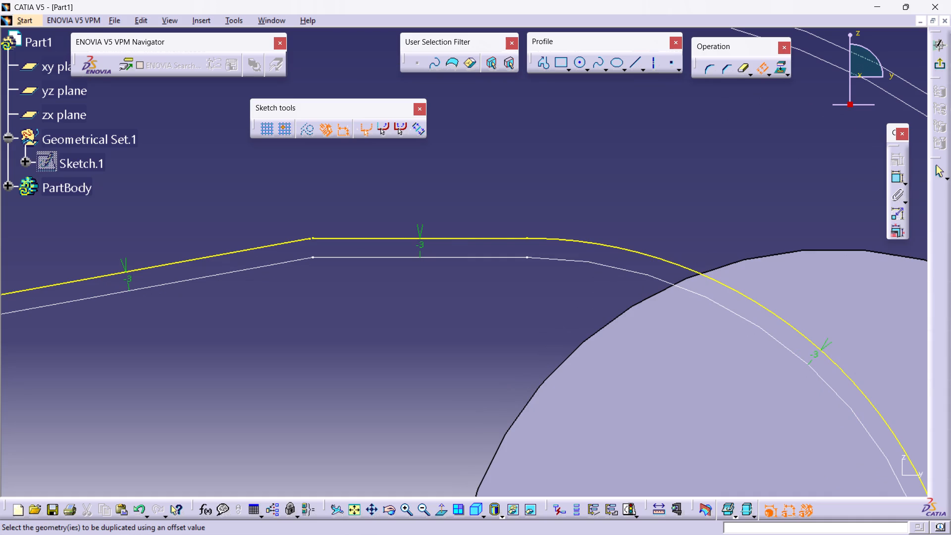
pyautogui.click(762, 68)
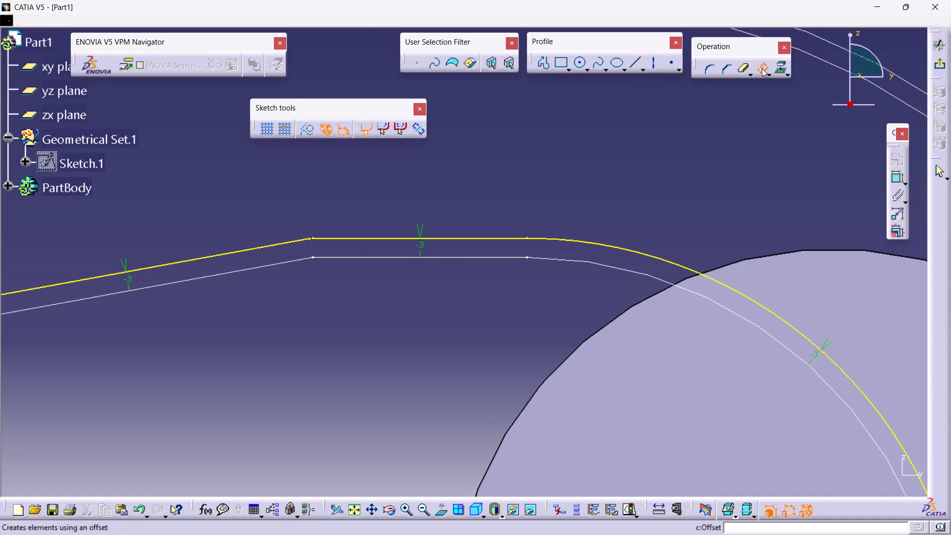
pyautogui.click(581, 170)
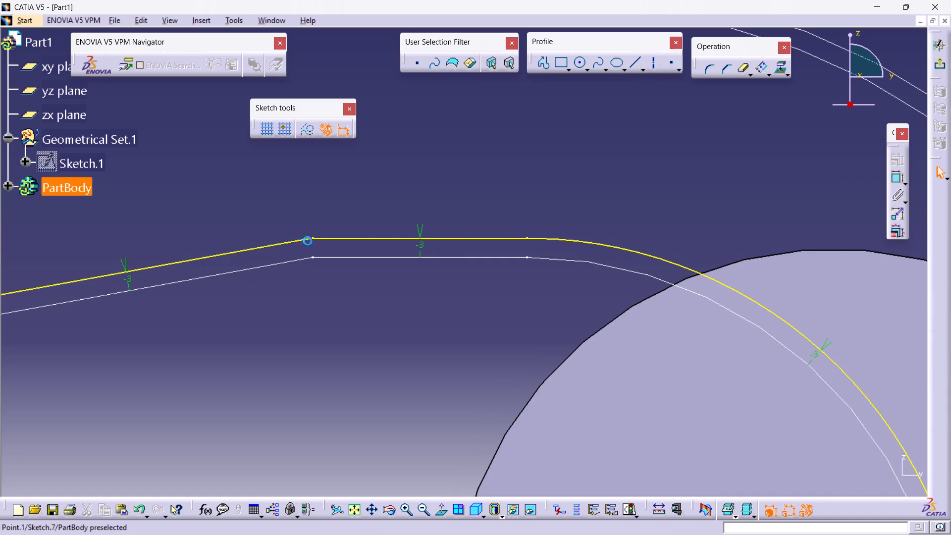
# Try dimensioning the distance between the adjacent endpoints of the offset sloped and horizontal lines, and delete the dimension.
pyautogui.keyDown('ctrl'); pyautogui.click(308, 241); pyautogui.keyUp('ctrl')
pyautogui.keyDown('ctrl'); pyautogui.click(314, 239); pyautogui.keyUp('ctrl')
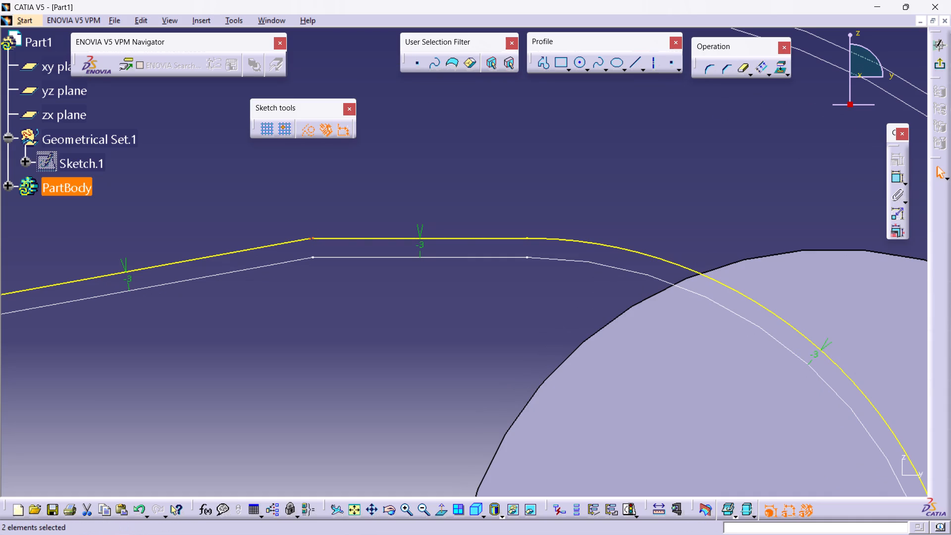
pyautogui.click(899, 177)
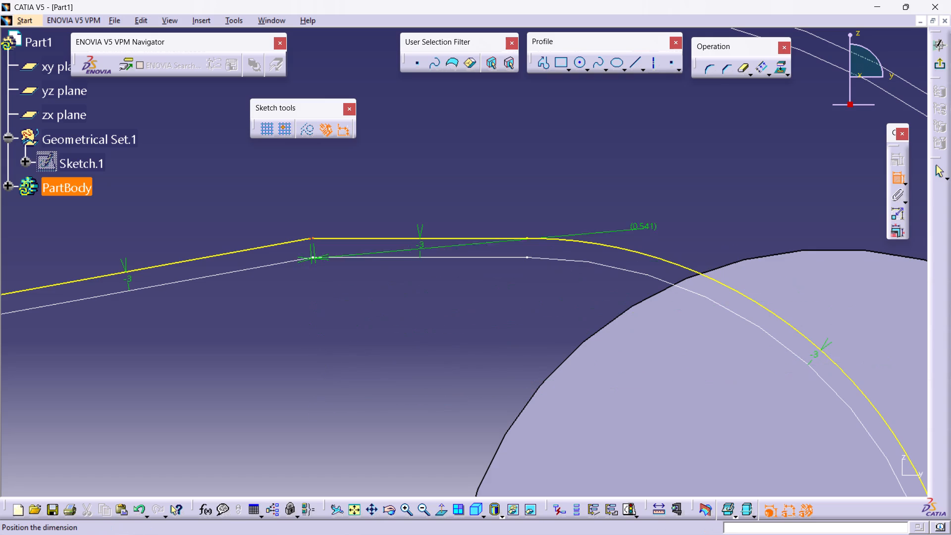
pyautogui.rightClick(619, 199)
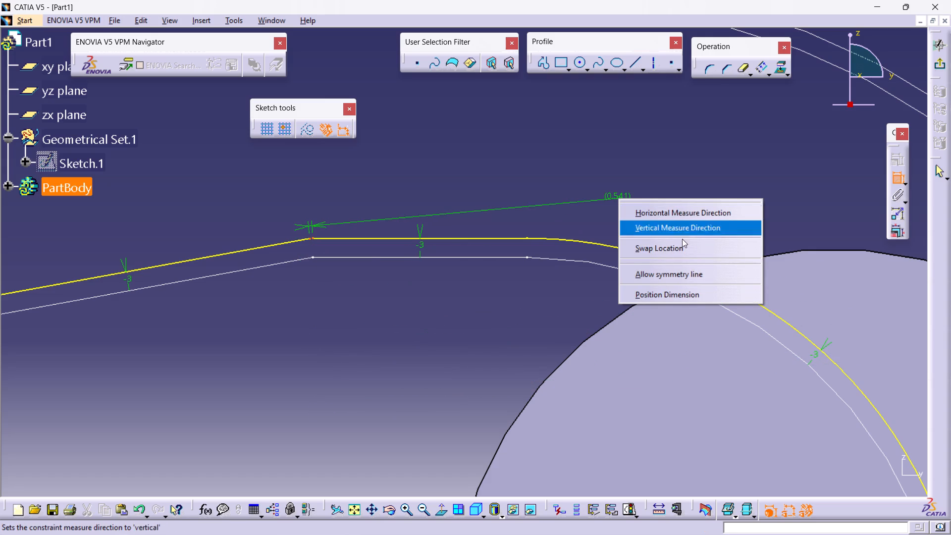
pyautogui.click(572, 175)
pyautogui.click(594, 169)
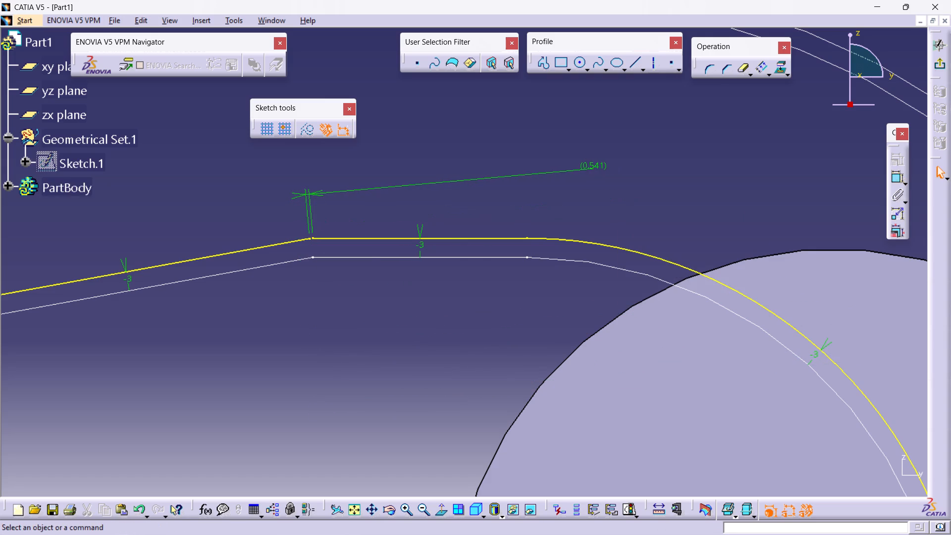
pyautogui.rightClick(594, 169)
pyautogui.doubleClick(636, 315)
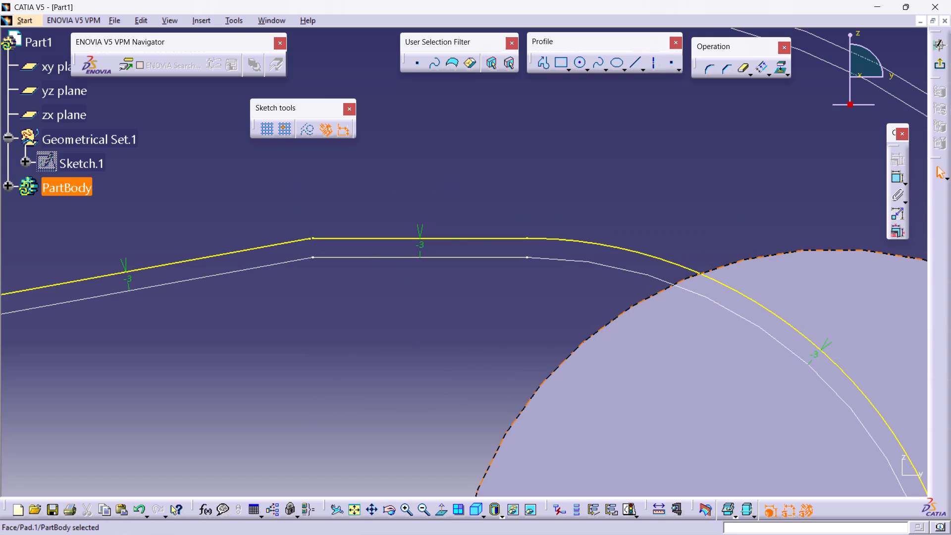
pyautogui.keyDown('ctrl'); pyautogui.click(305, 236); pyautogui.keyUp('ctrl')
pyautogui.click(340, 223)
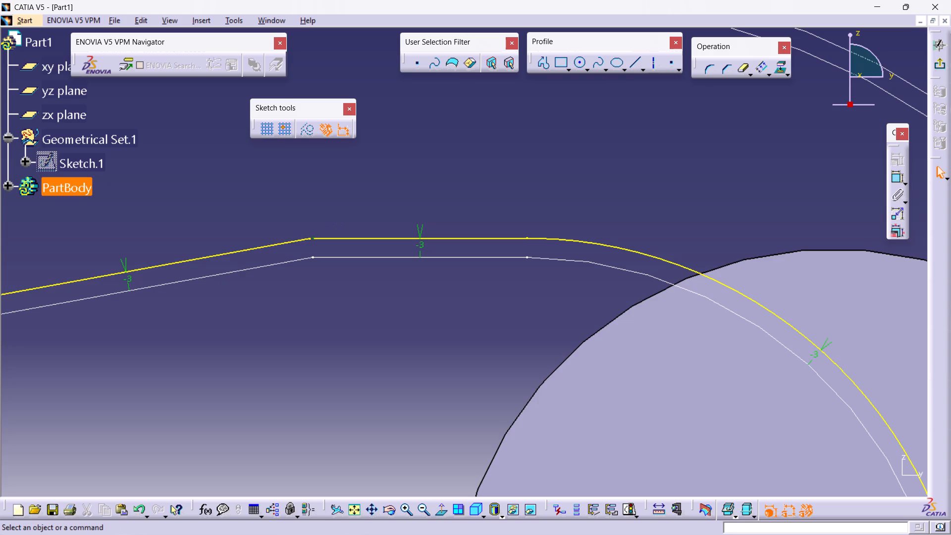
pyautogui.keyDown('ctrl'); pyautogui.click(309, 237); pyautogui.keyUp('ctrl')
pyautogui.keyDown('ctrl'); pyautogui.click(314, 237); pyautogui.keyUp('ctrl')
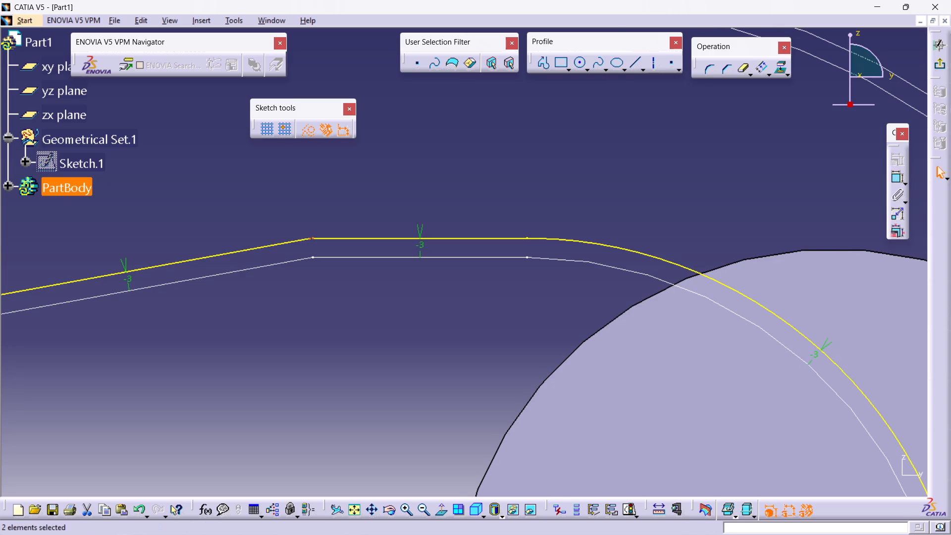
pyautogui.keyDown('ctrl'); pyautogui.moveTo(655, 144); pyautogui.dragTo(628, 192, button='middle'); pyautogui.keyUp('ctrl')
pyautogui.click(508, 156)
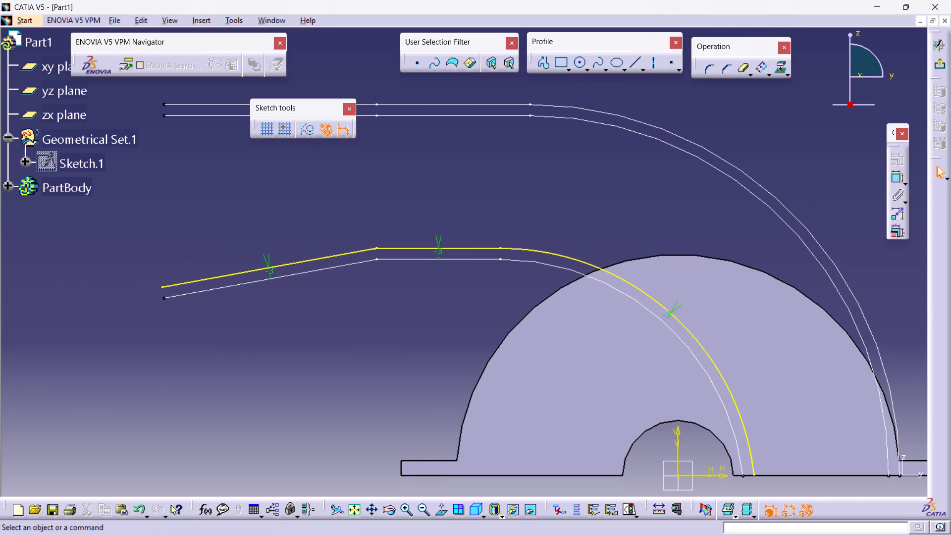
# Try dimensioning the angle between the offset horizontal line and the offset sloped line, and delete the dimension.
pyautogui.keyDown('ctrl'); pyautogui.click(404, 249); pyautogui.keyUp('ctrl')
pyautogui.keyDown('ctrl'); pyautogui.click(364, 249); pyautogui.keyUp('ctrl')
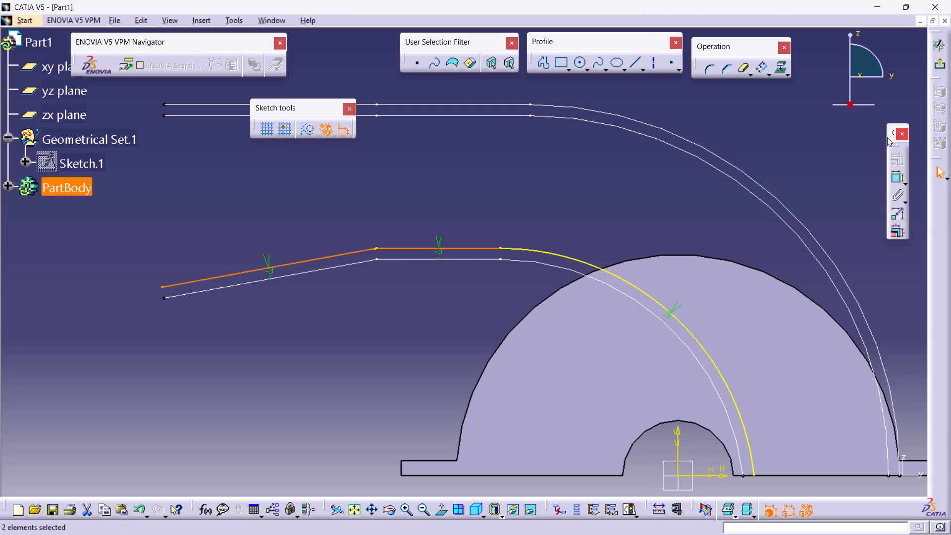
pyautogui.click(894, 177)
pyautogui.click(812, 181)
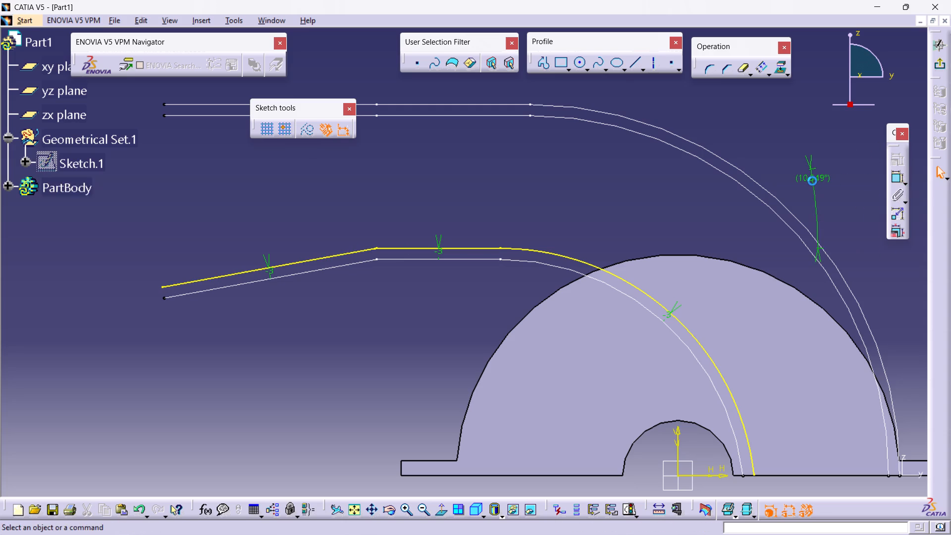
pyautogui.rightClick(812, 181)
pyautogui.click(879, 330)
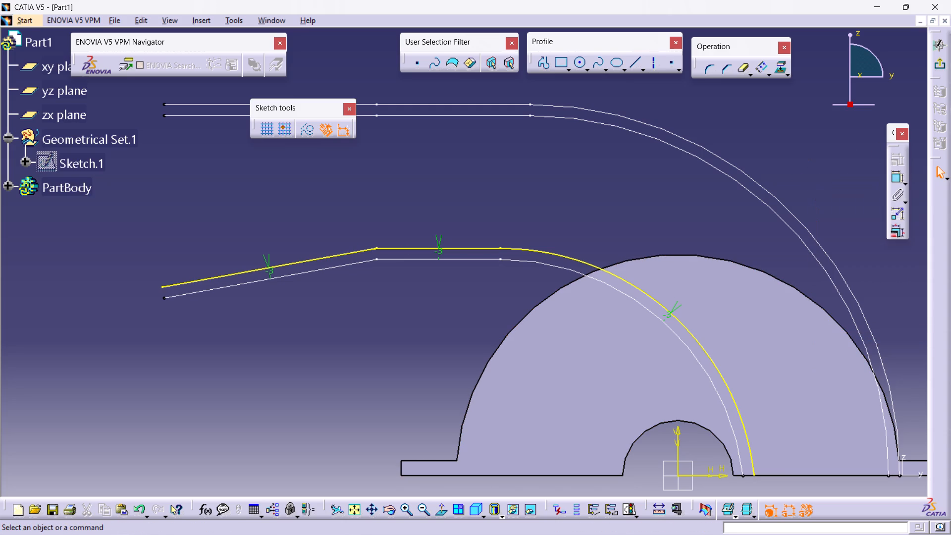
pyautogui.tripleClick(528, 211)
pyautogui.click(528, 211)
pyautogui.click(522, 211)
# Examine up close the junction between the offset sloped line and the offset horizontal line.
pyautogui.keyDown('ctrl'); pyautogui.scroll(1, 492, 200); pyautogui.keyUp('ctrl')
pyautogui.keyDown('ctrl'); pyautogui.moveTo(492, 186); pyautogui.dragTo(455, 112, button='middle'); pyautogui.keyUp('ctrl')
pyautogui.moveTo(456, 112); pyautogui.dragTo(658, 114, button='middle')
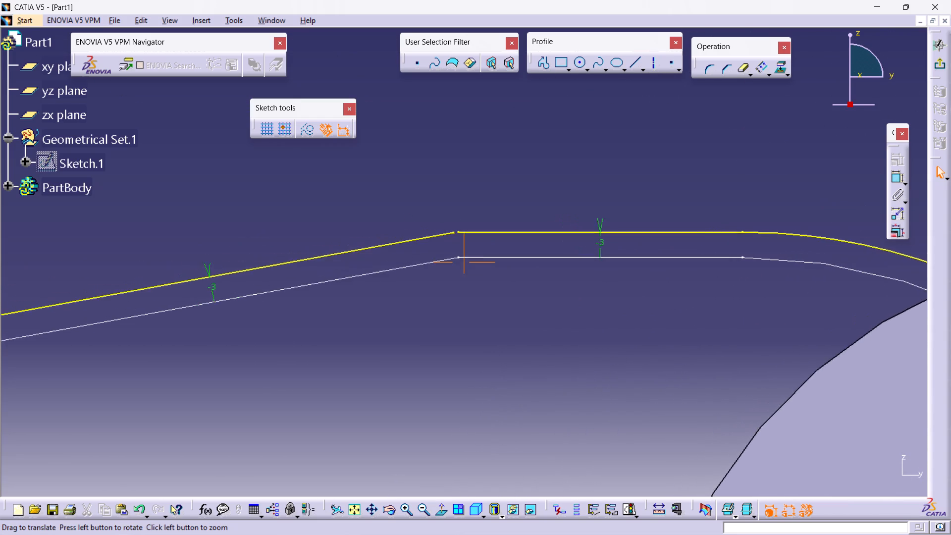
pyautogui.moveTo(658, 114); pyautogui.dragTo(684, 114, button='middle')
pyautogui.click(488, 233)
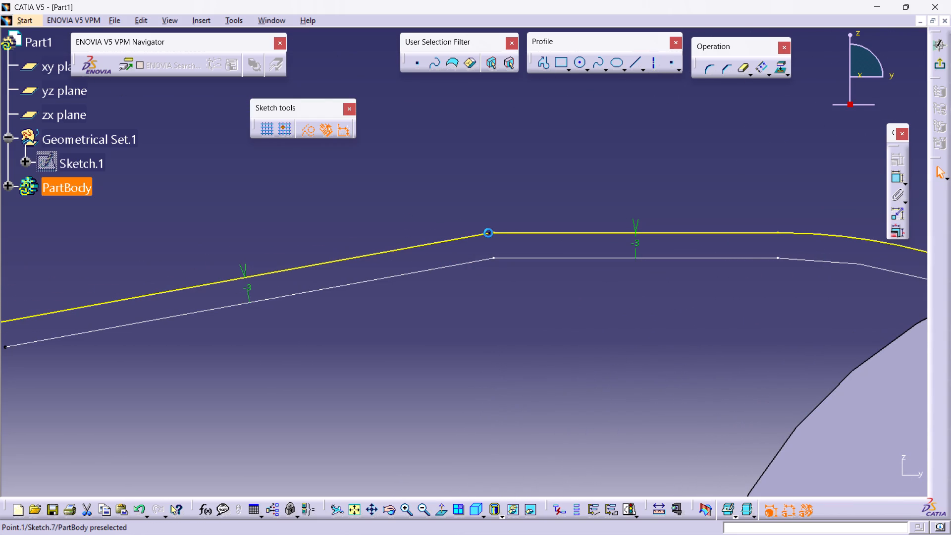
pyautogui.keyDown('ctrl'); pyautogui.click(493, 231); pyautogui.keyUp('ctrl')
pyautogui.click(773, 164)
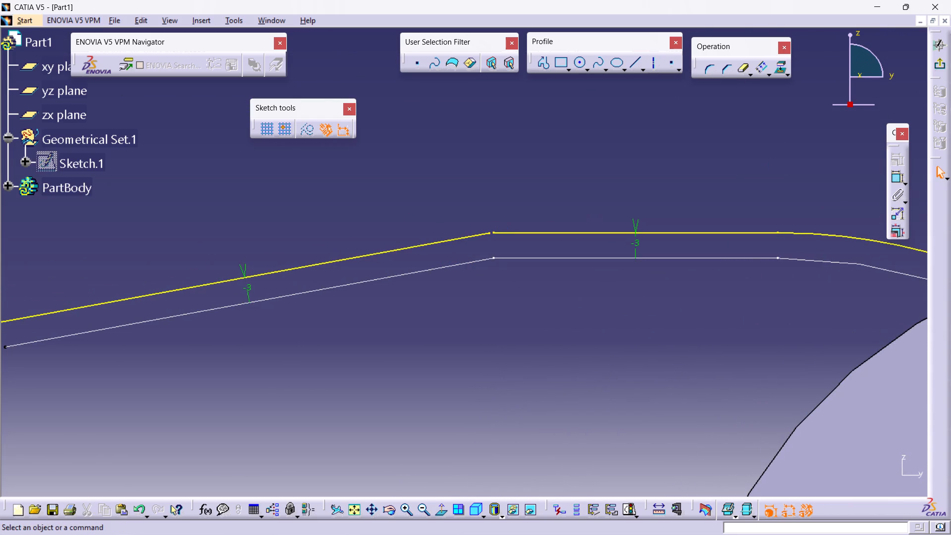
pyautogui.doubleClick(770, 165)
pyautogui.keyDown('ctrl'); pyautogui.moveTo(690, 156); pyautogui.dragTo(684, 255, button='middle'); pyautogui.keyUp('ctrl')
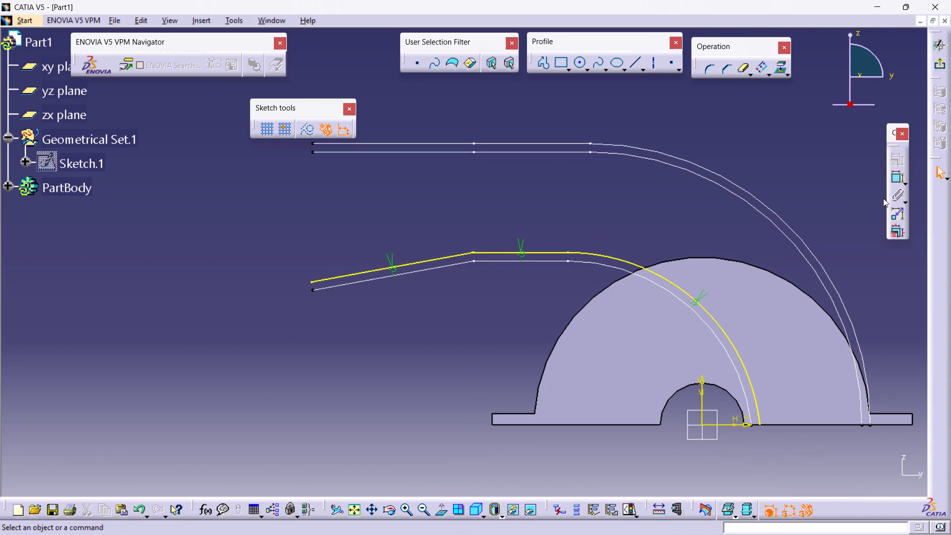
pyautogui.moveTo(801, 177); pyautogui.dragTo(684, 155, button='middle')
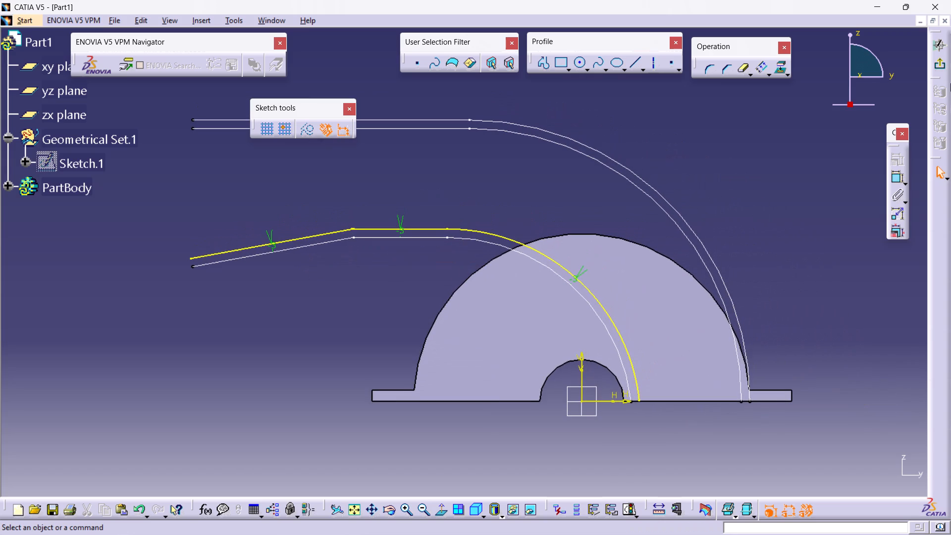
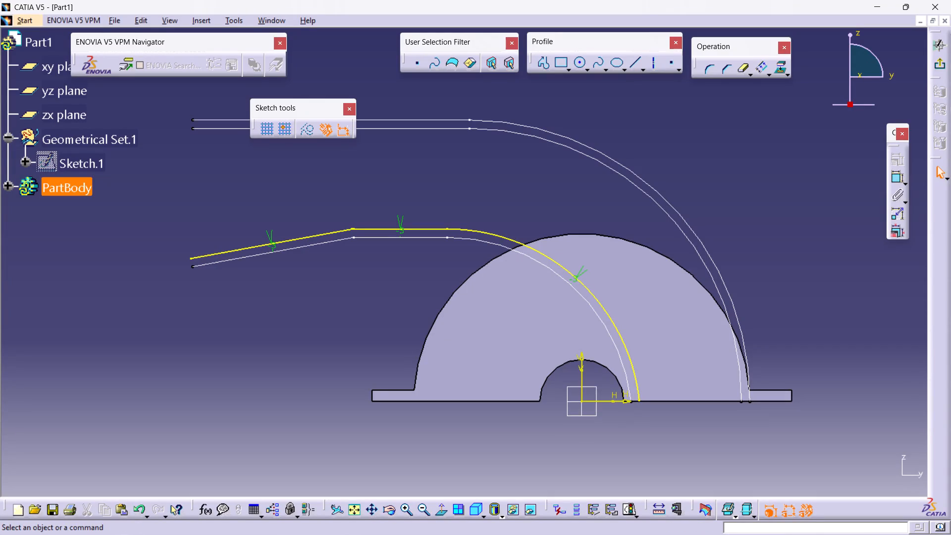
# Delete the offset sloped line, horizontal line and arc together with their offset constraints.
pyautogui.moveTo(133, 220); pyautogui.dragTo(681, 449)
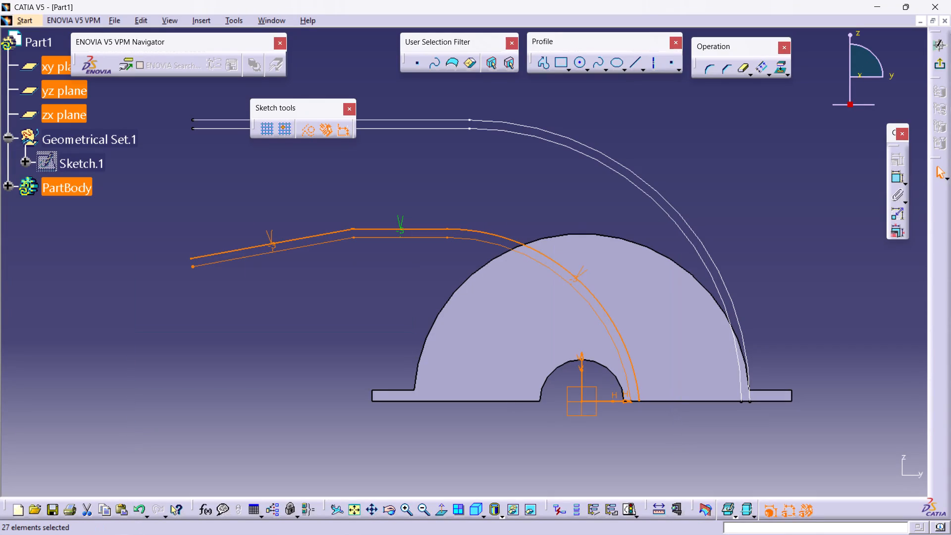
pyautogui.press('Delete')
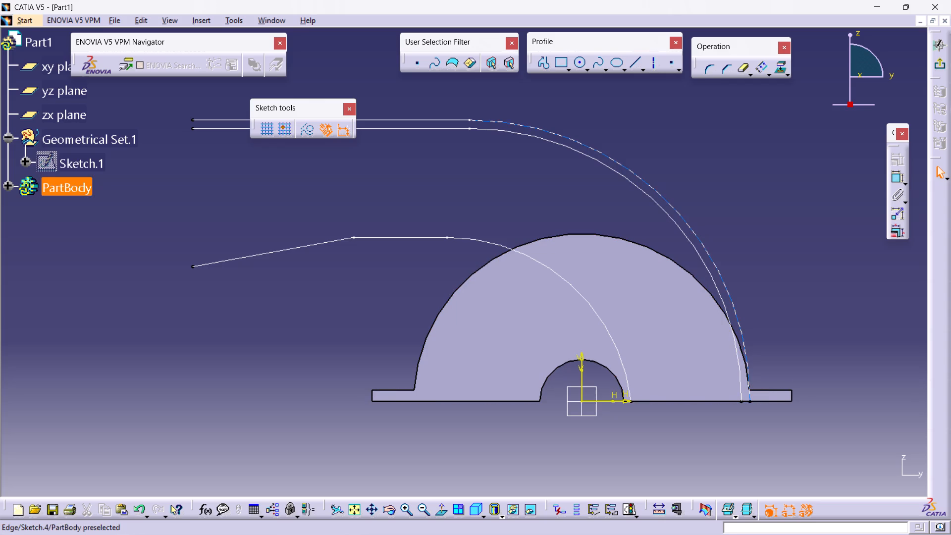
# With Profile, draw a sloped line about 58 mm long and a connected horizontal line just above the inner profile.
pyautogui.tripleClick(542, 68)
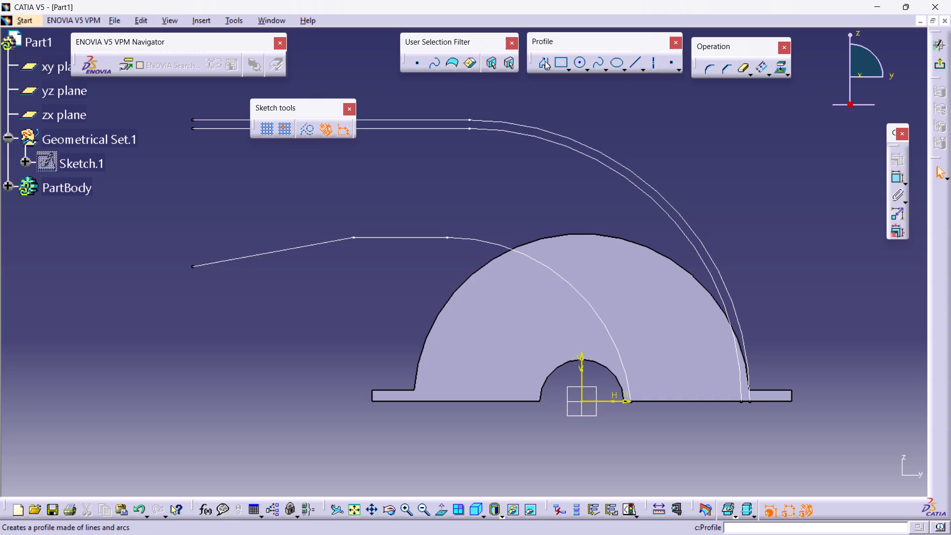
pyautogui.doubleClick(545, 61)
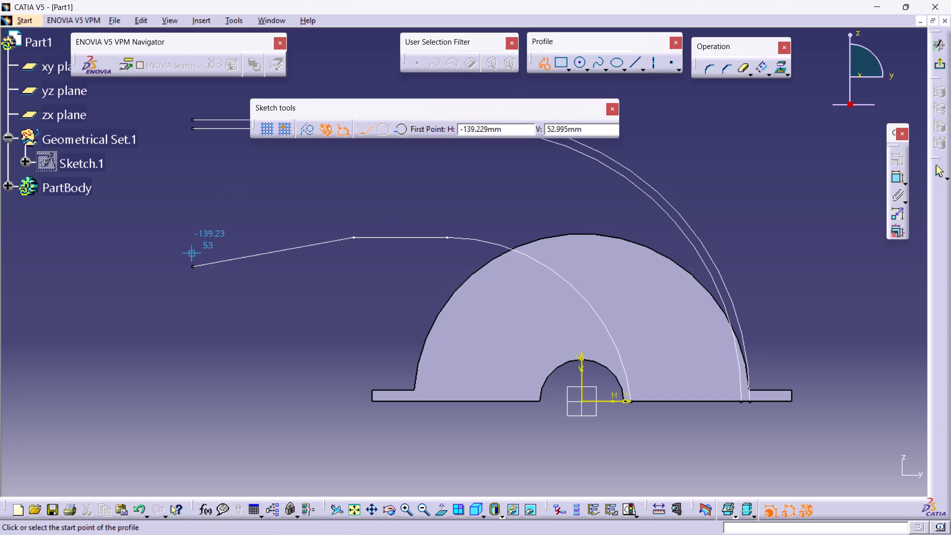
pyautogui.click(192, 254)
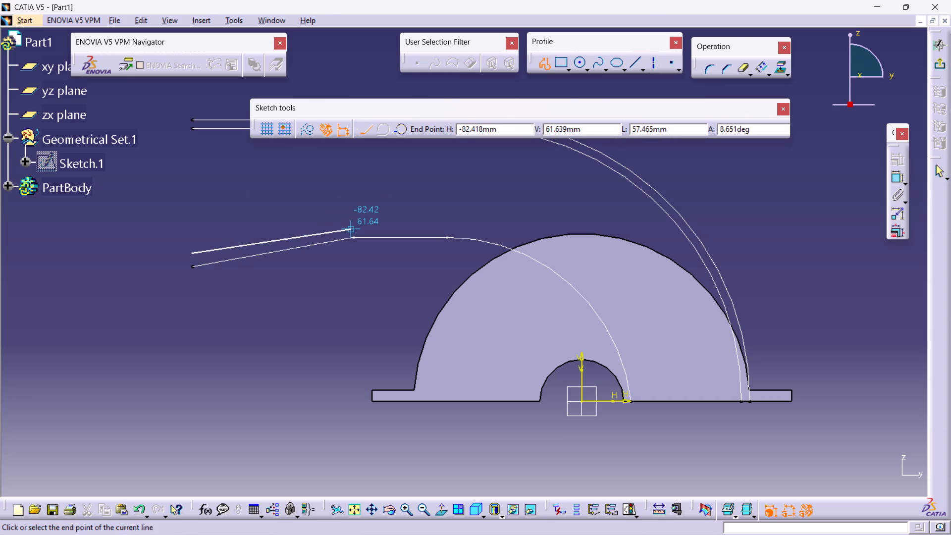
pyautogui.doubleClick(353, 225)
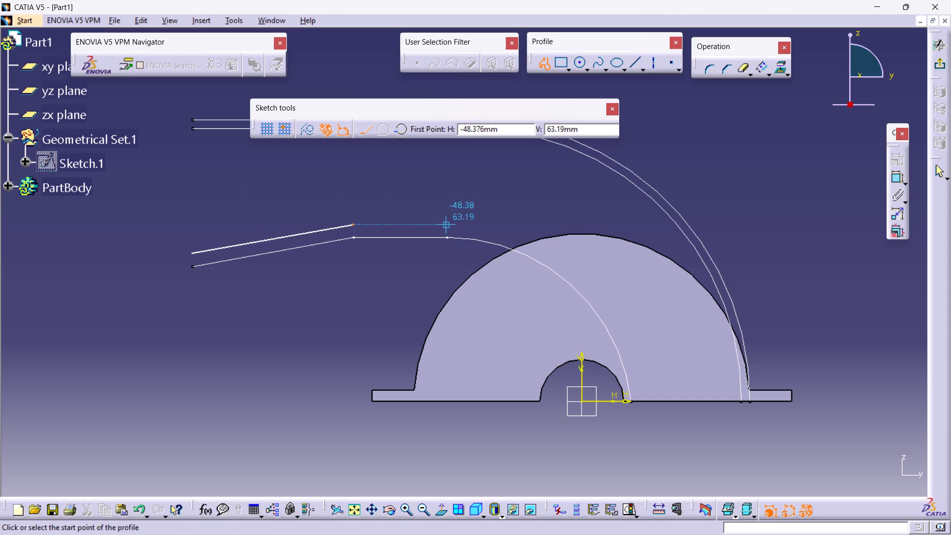
pyautogui.click(352, 225)
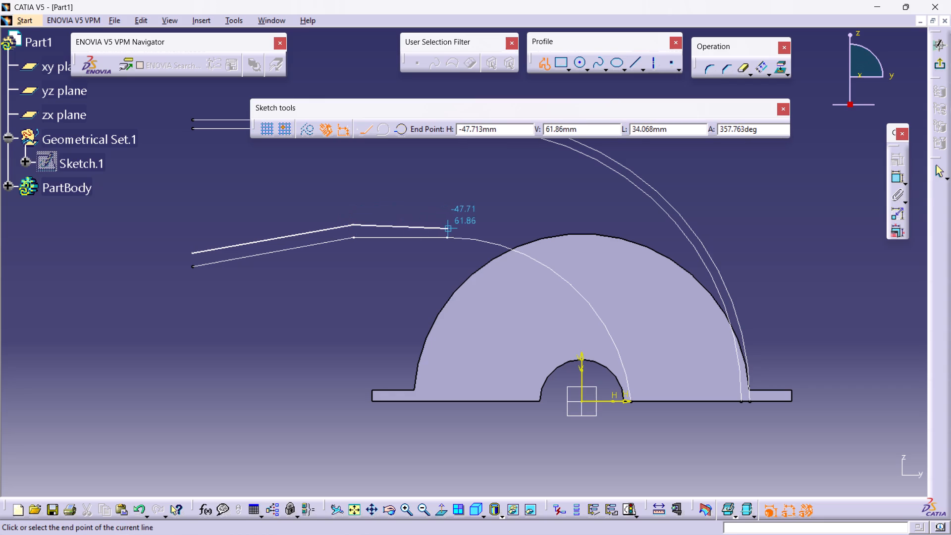
pyautogui.click(450, 225)
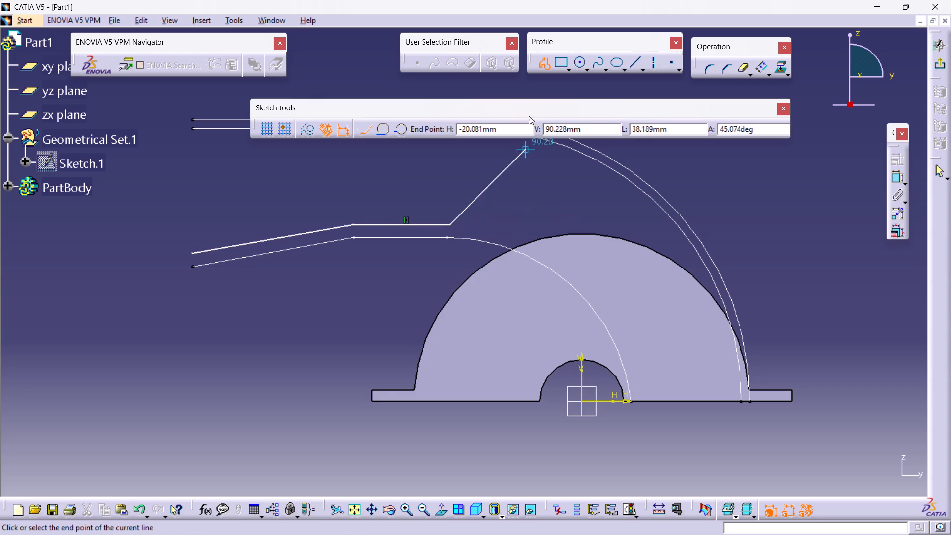
# Continue the profile with a three-point arc from the horizontal line down to the ring's base line, and leave the command.
pyautogui.click(403, 125)
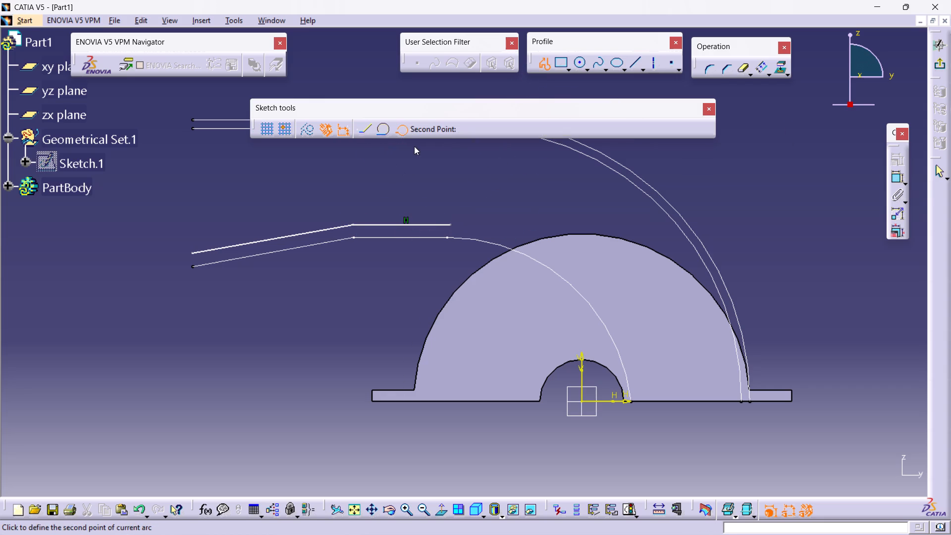
pyautogui.doubleClick(581, 267)
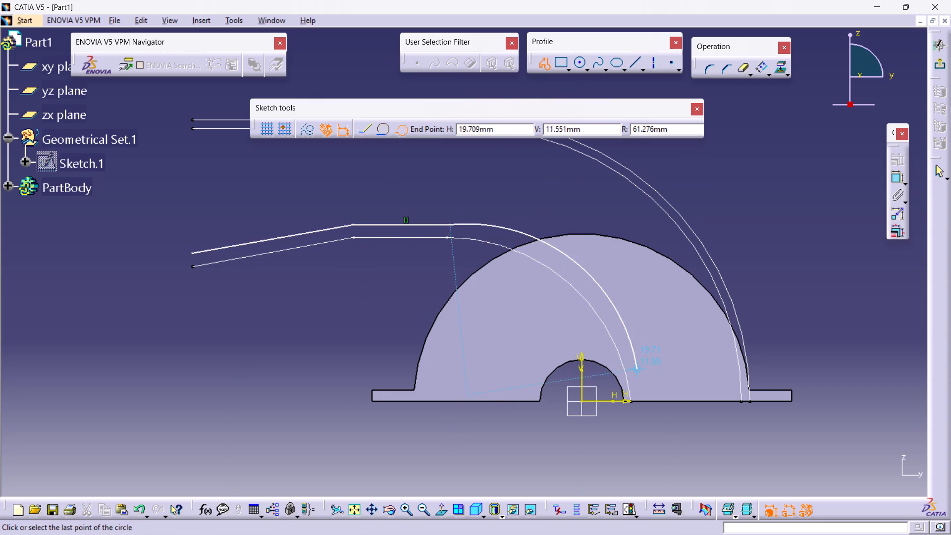
pyautogui.click(645, 400)
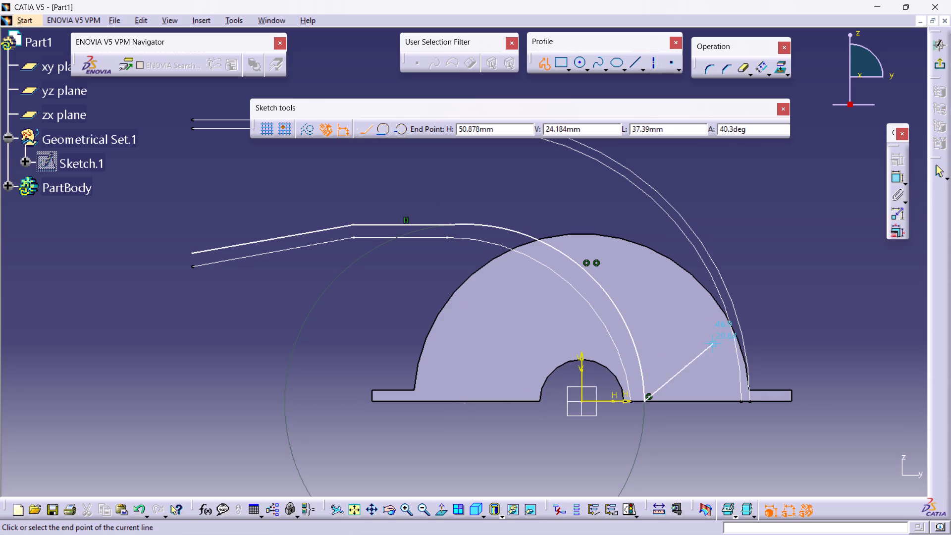
pyautogui.doubleClick(542, 62)
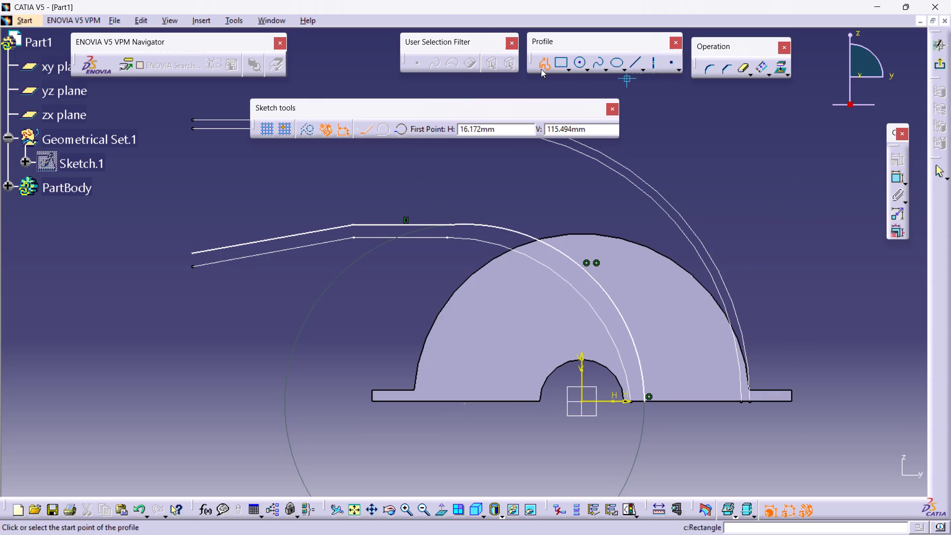
pyautogui.click(542, 68)
# Draw a vertical axis at the profiles' free ends, from the second upper profile's end to below the inner profile's end.
pyautogui.moveTo(720, 187); pyautogui.dragTo(720, 148, button='middle')
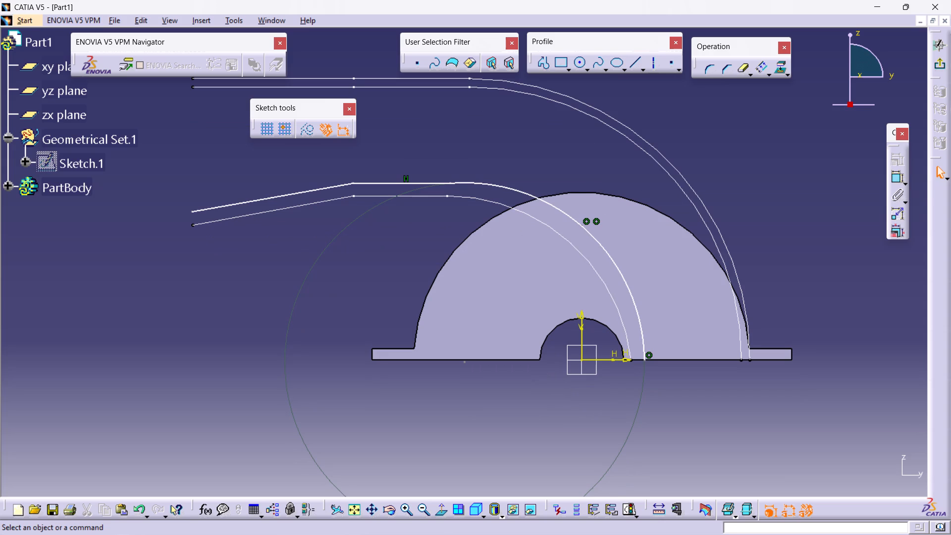
pyautogui.click(654, 62)
pyautogui.moveTo(394, 134); pyautogui.dragTo(497, 256, button='middle')
pyautogui.moveTo(246, 144); pyautogui.dragTo(386, 301, button='middle')
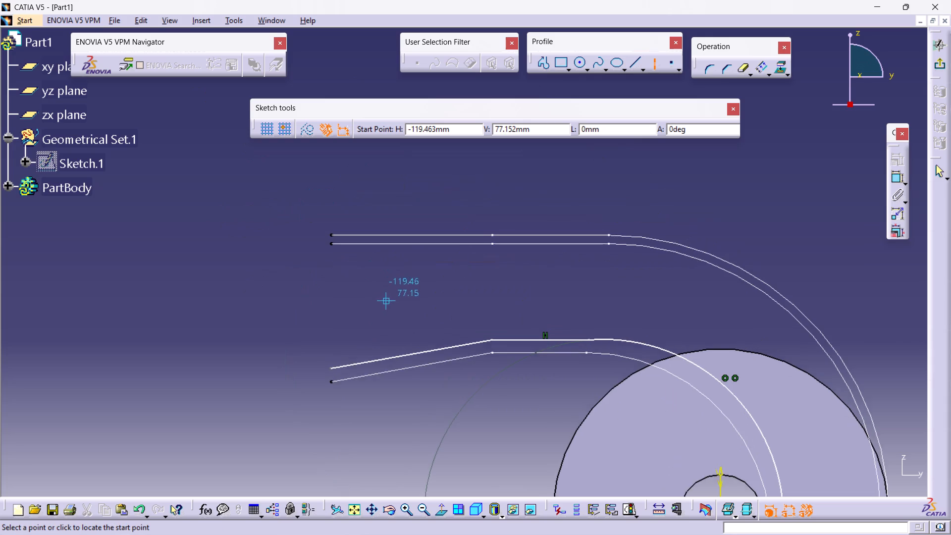
pyautogui.moveTo(383, 295); pyautogui.dragTo(363, 217, button='middle')
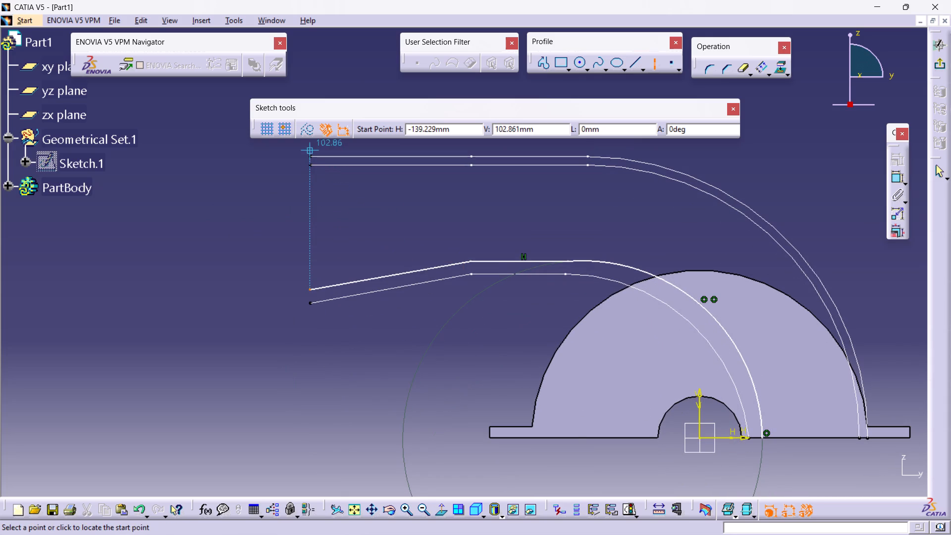
pyautogui.click(309, 165)
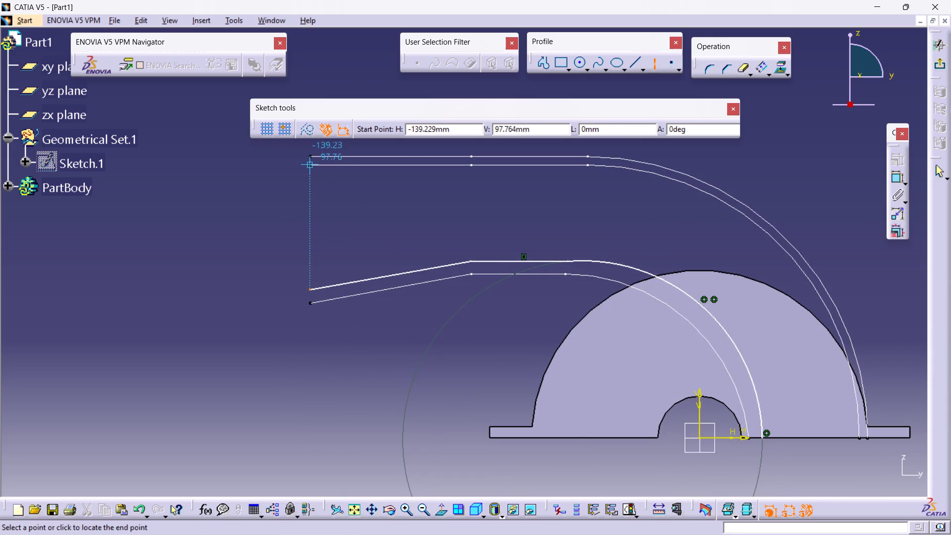
pyautogui.click(310, 338)
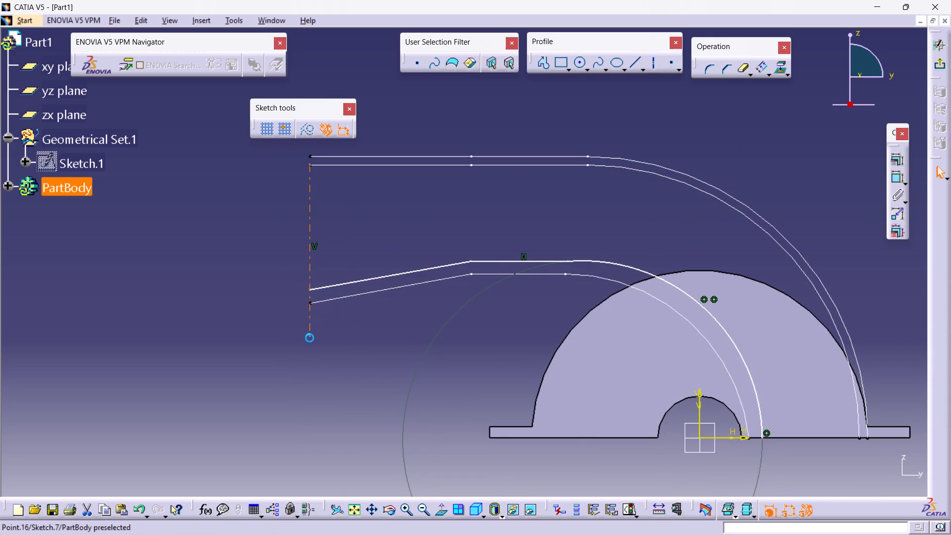
# Constrain the vertical axis as coincident with the free end of the outermost profile.
pyautogui.click(892, 161)
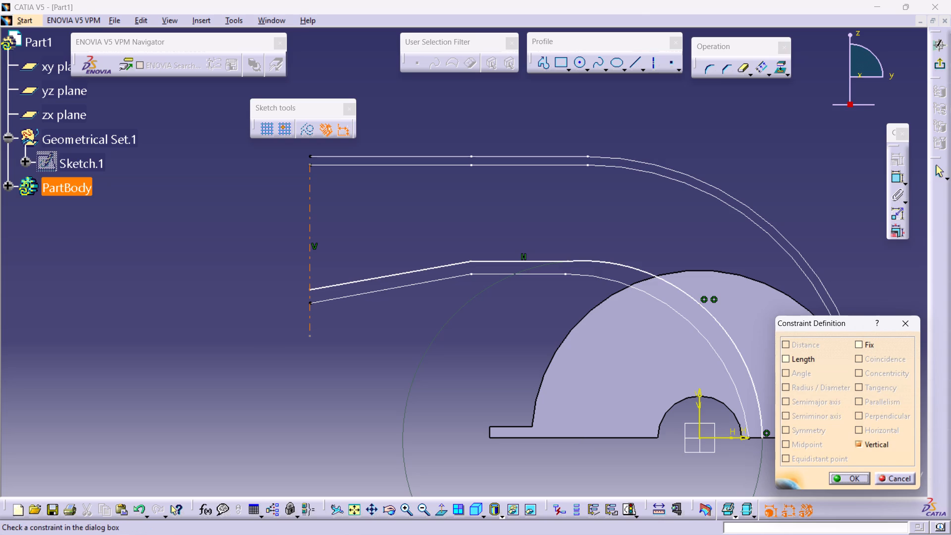
pyautogui.click(907, 322)
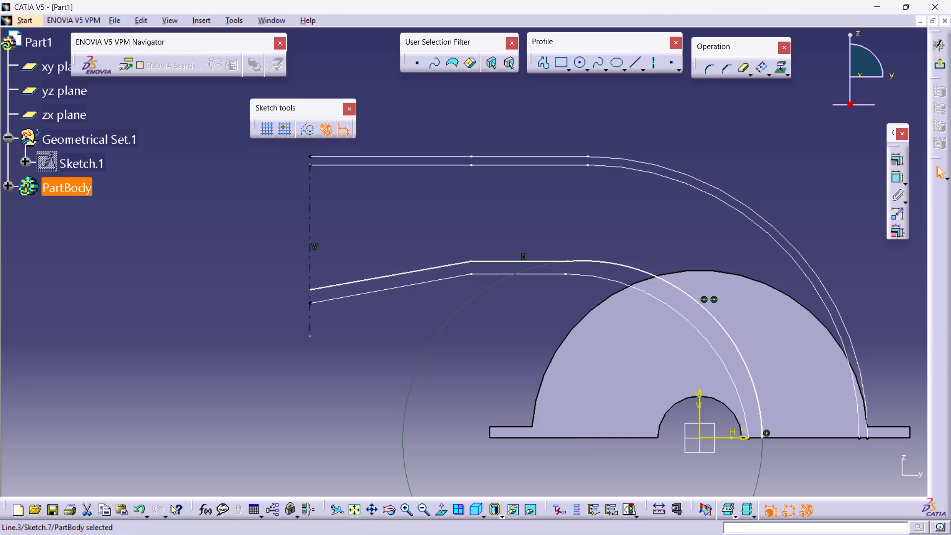
pyautogui.keyDown('ctrl'); pyautogui.click(310, 156); pyautogui.keyUp('ctrl')
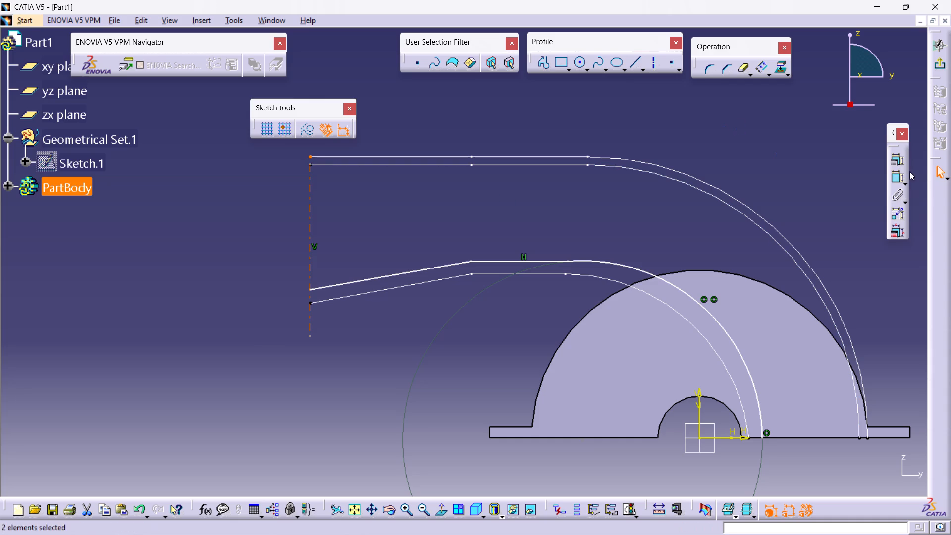
pyautogui.click(895, 157)
pyautogui.click(881, 359)
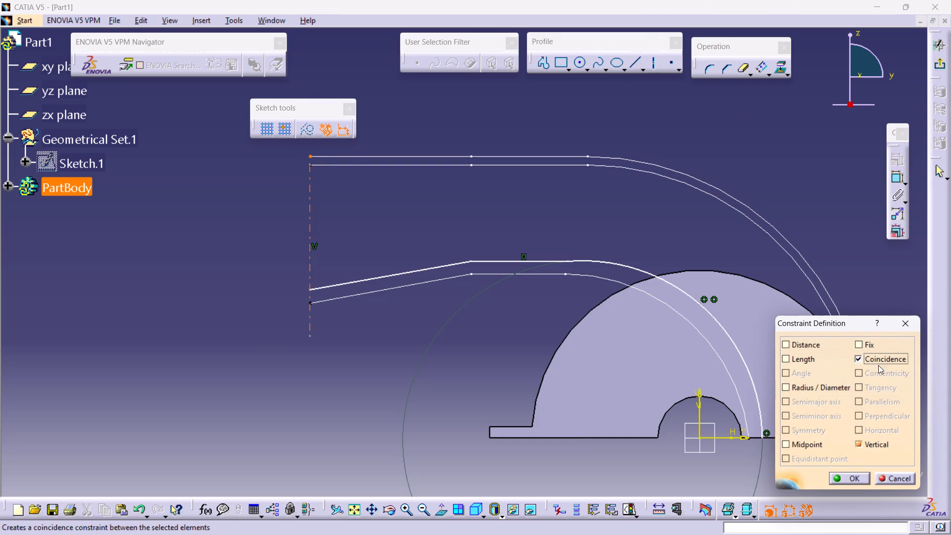
pyautogui.click(863, 477)
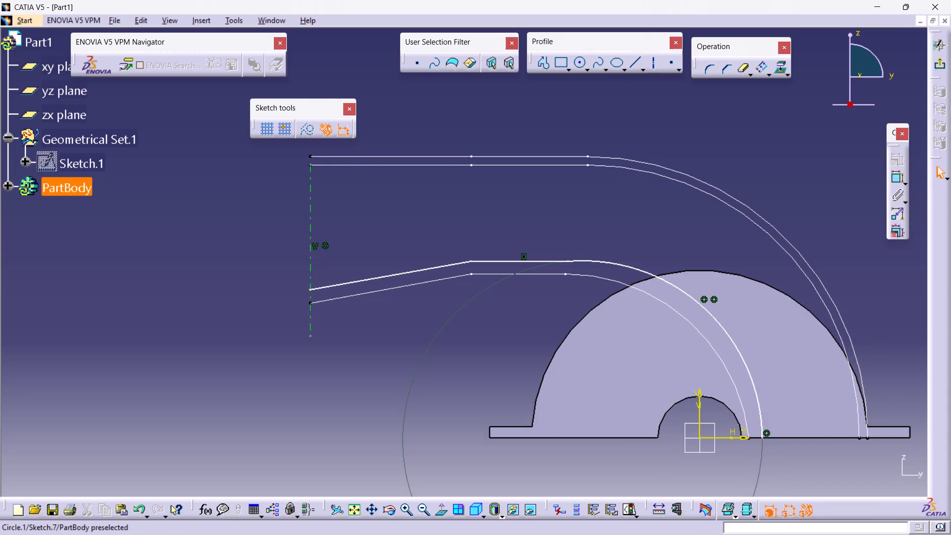
# Constrain the free endpoint of the new sloped line as coincident with the vertical axis.
pyautogui.moveTo(500, 237); pyautogui.dragTo(553, 213, button='middle')
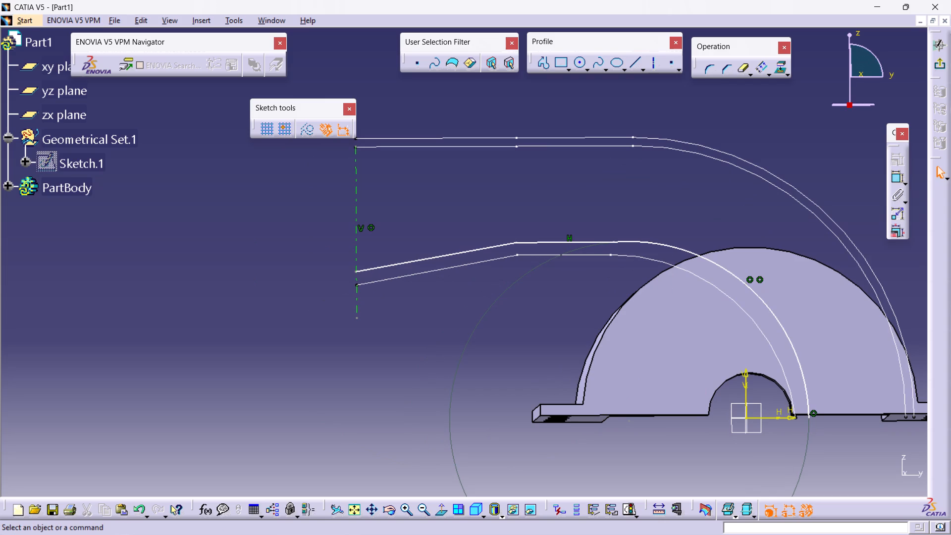
pyautogui.doubleClick(362, 270)
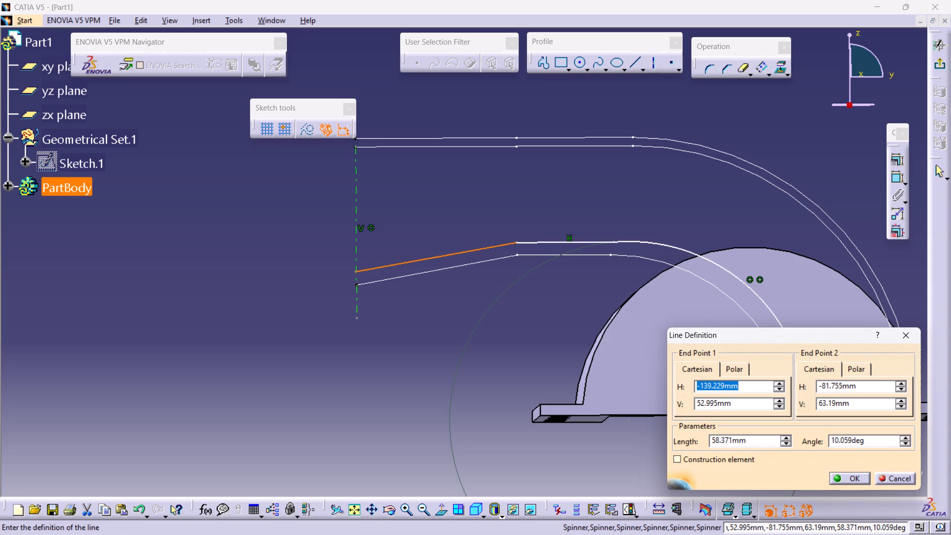
pyautogui.click(909, 337)
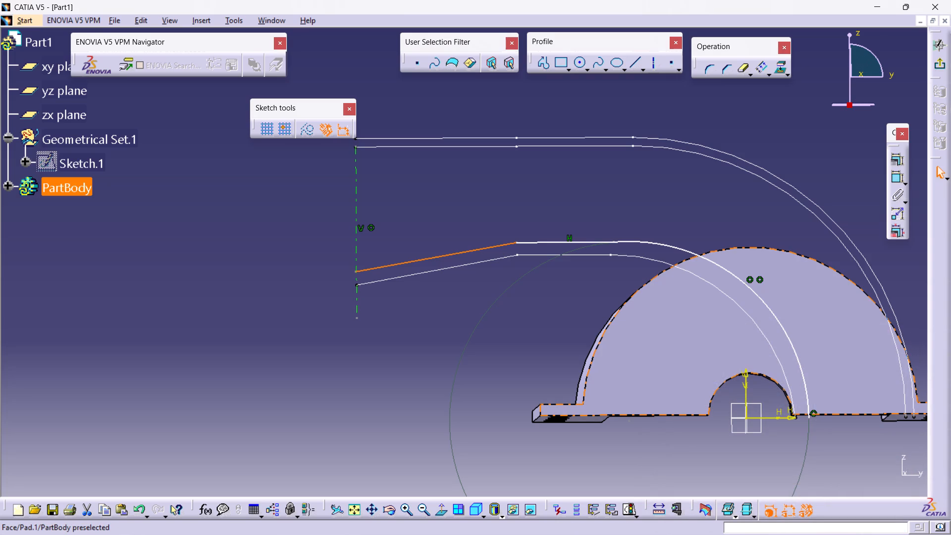
pyautogui.click(408, 355)
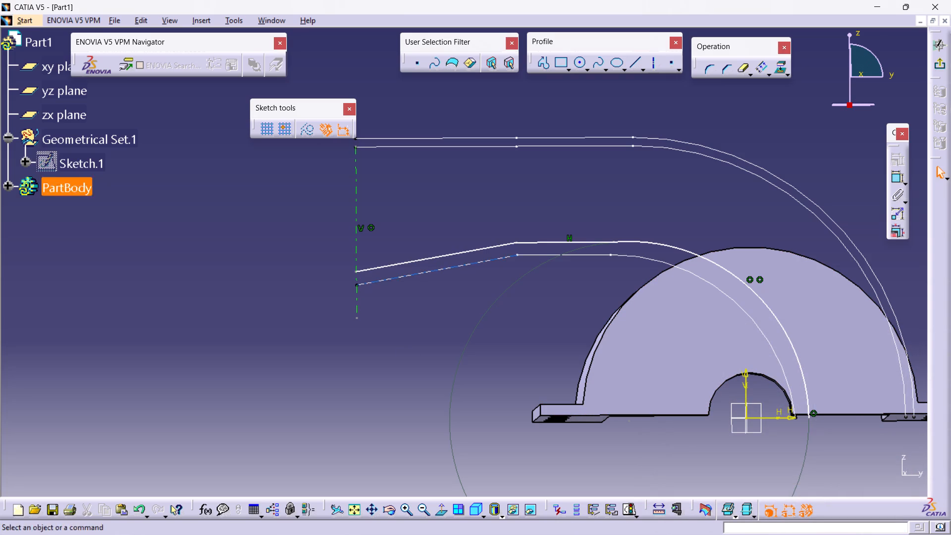
pyautogui.keyDown('ctrl'); pyautogui.click(354, 271); pyautogui.keyUp('ctrl')
pyautogui.keyDown('ctrl'); pyautogui.click(360, 262); pyautogui.keyUp('ctrl')
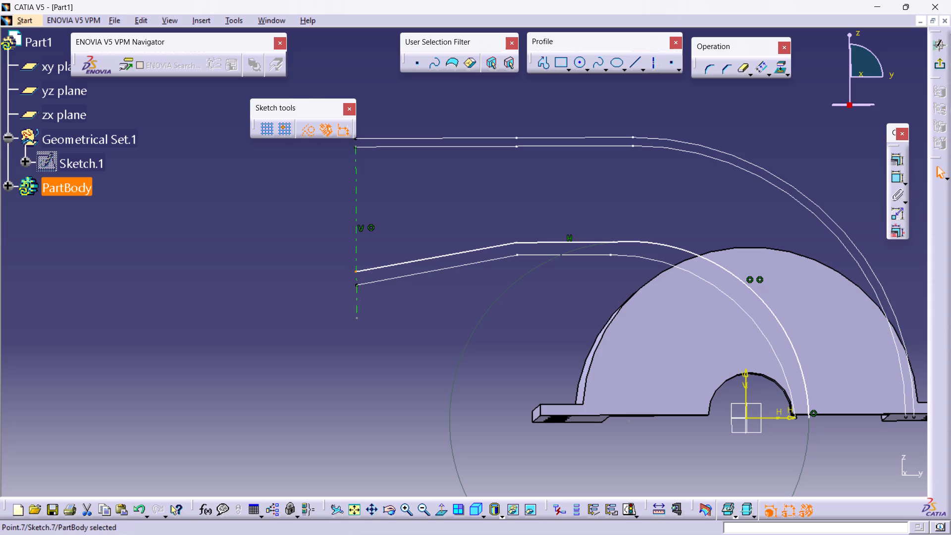
pyautogui.keyDown('ctrl'); pyautogui.click(357, 258); pyautogui.keyUp('ctrl')
pyautogui.click(896, 152)
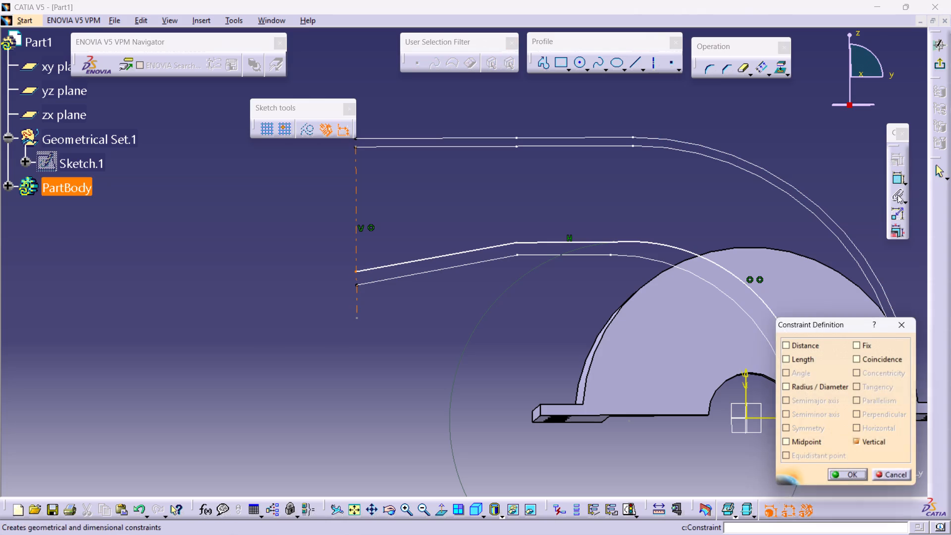
pyautogui.click(872, 358)
pyautogui.click(840, 471)
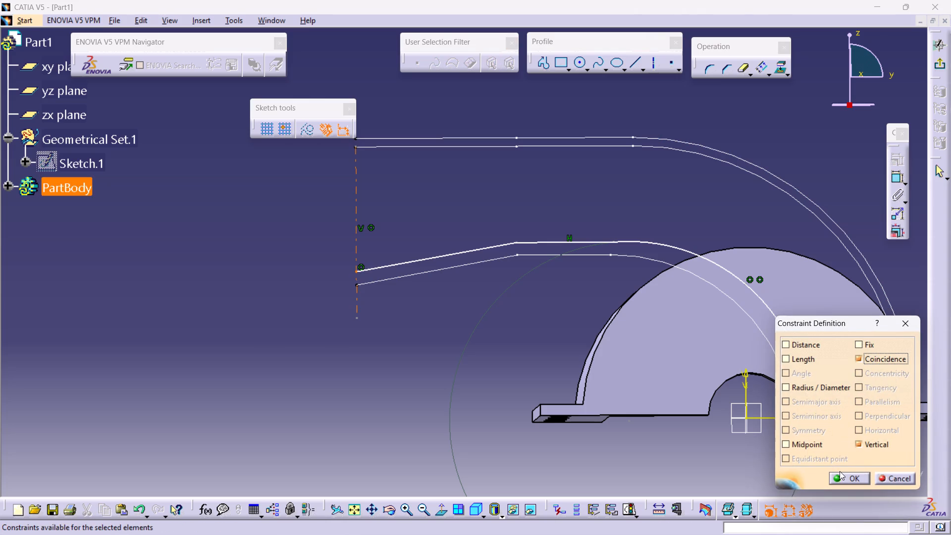
pyautogui.click(357, 360)
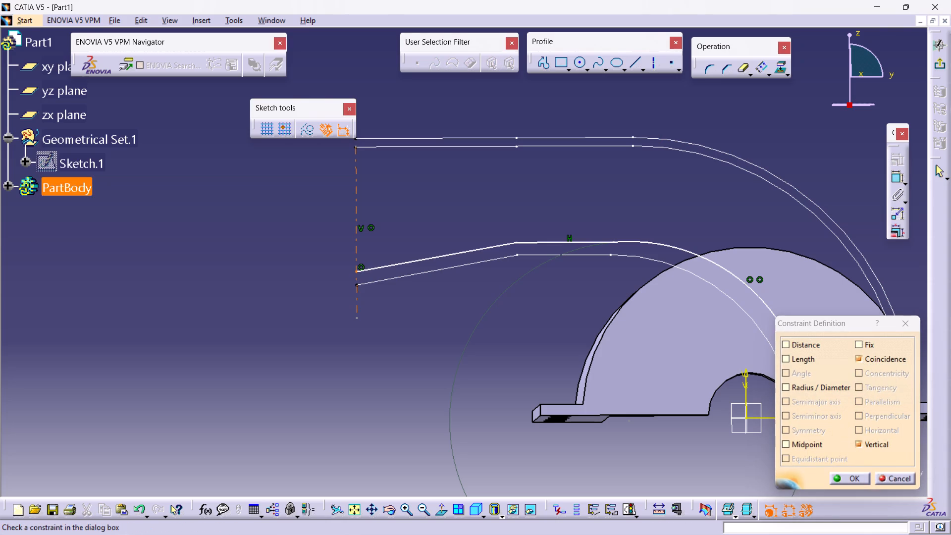
pyautogui.click(857, 473)
pyautogui.click(365, 374)
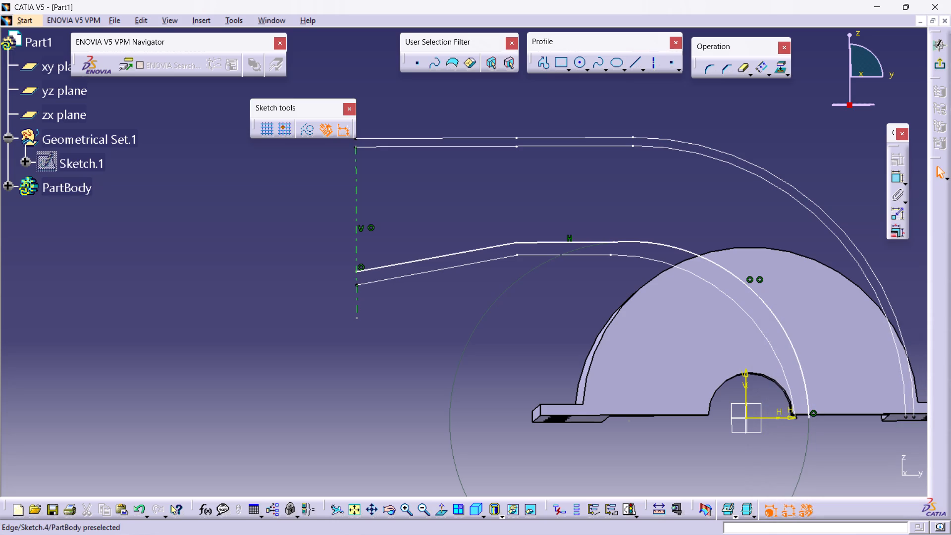
# Move the floating Sketch tools toolbar down, clear of the profiles' upper ends.
pyautogui.click(655, 65)
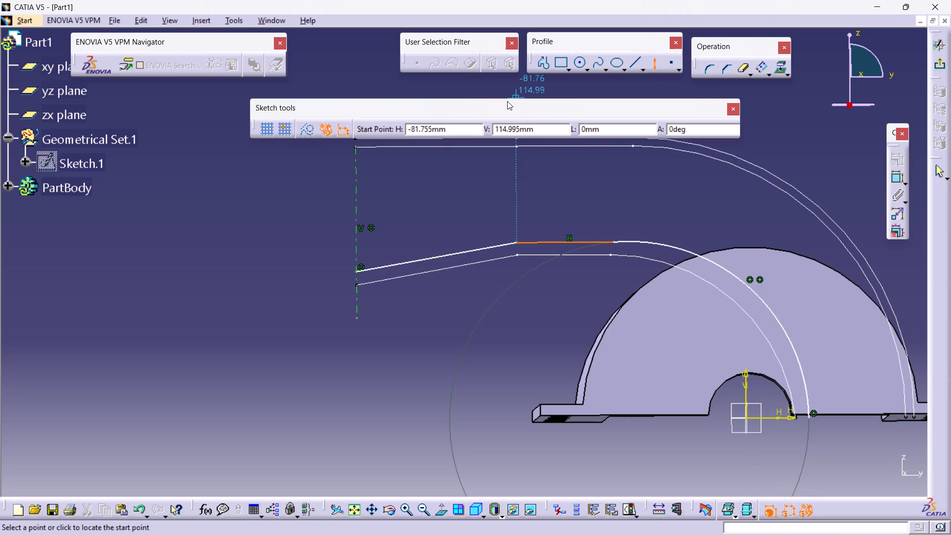
pyautogui.moveTo(516, 113); pyautogui.dragTo(519, 102)
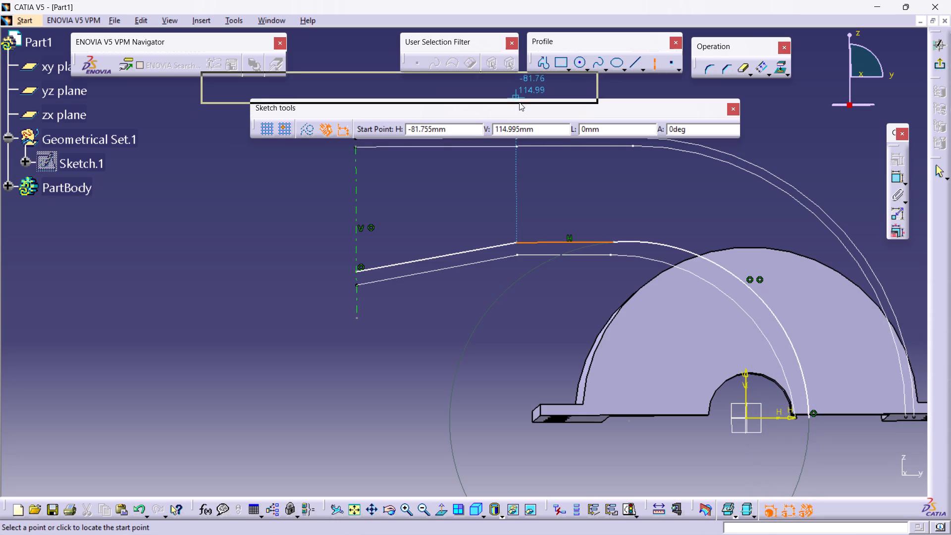
pyautogui.moveTo(519, 102); pyautogui.dragTo(519, 106)
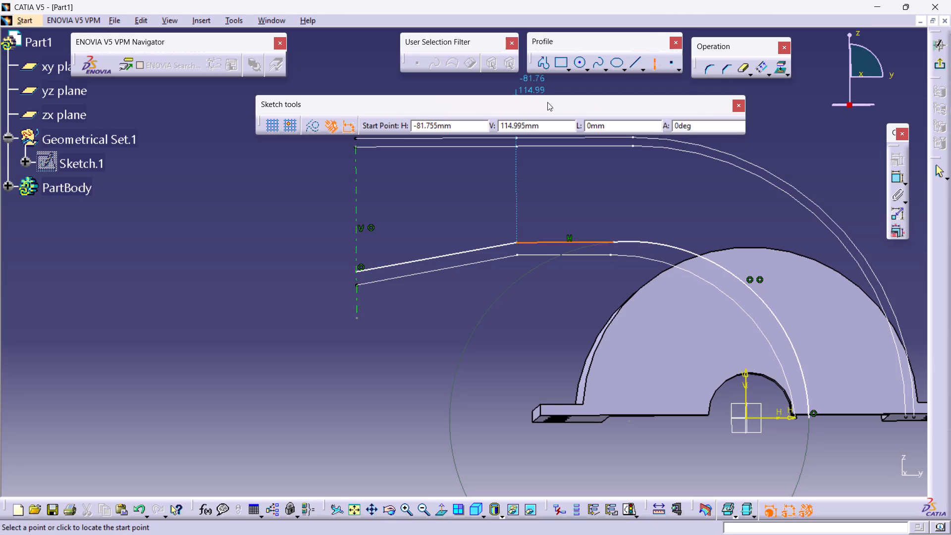
pyautogui.moveTo(550, 101); pyautogui.dragTo(352, 534)
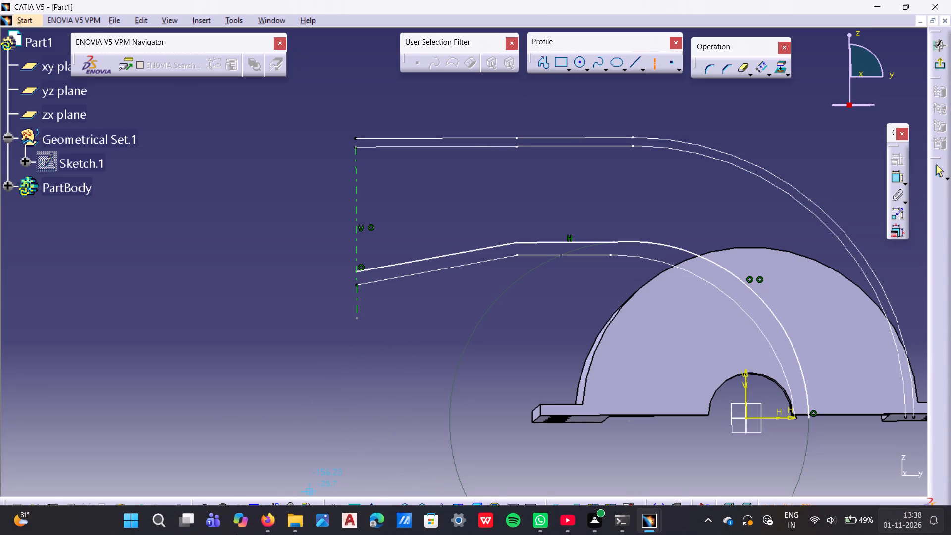
# Undo the coincidence constraints that tie the vertical axis at the free ends to the outermost profile and the sloped line.
pyautogui.hotkey('ctrl', 'z')
pyautogui.hotkey('ctrl', 'z')
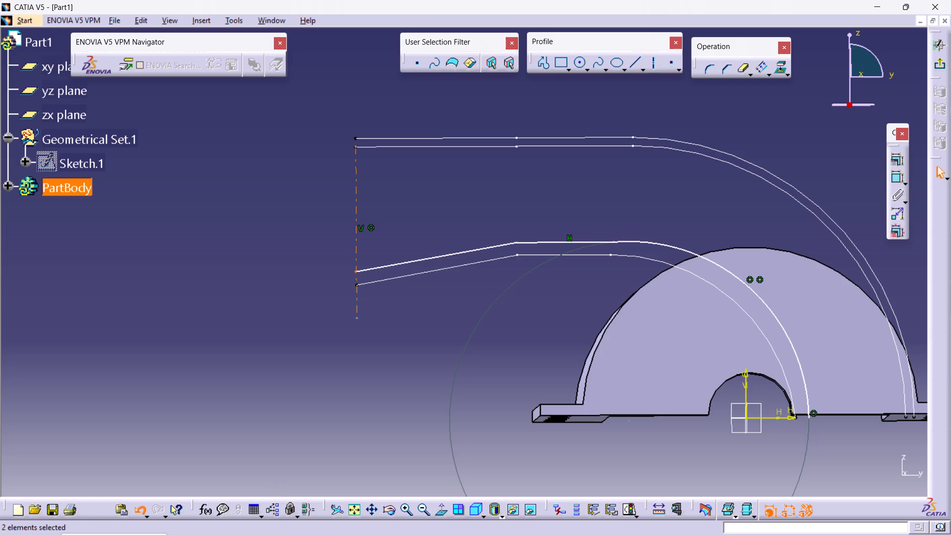
pyautogui.hotkey('ctrl', 'z')
pyautogui.click(359, 395)
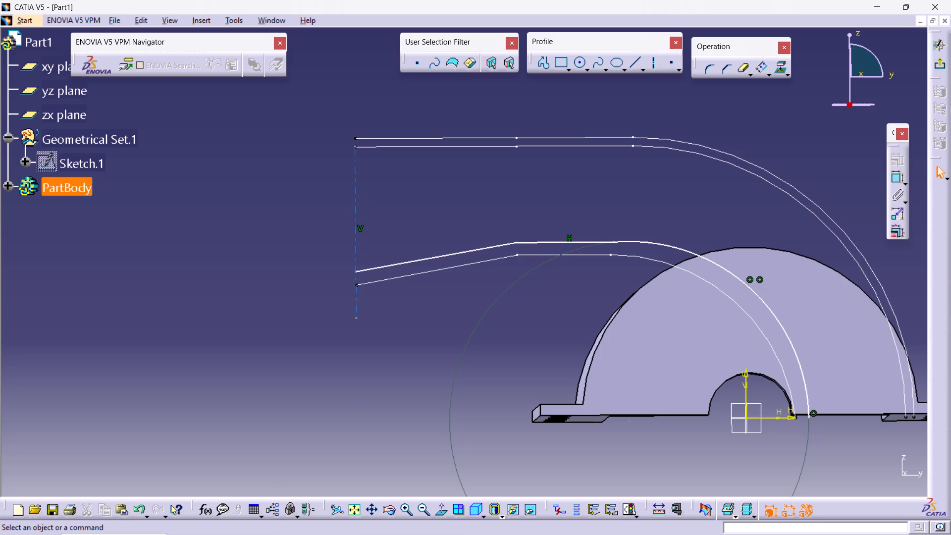
# Constrain the upper endpoint of the vertical axis at the free ends as coincident with the outermost profile's free endpoint.
pyautogui.keyDown('ctrl'); pyautogui.click(356, 147); pyautogui.keyUp('ctrl')
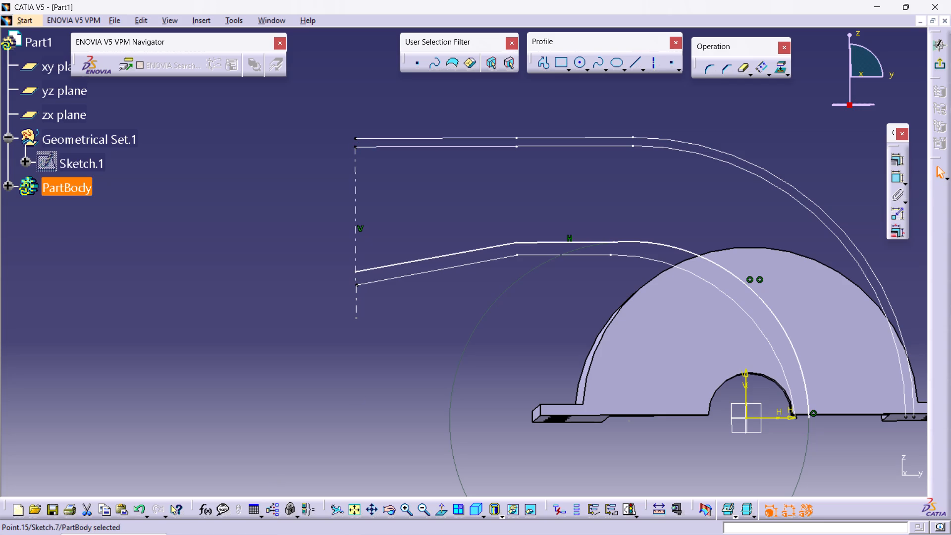
pyautogui.keyDown('ctrl'); pyautogui.click(357, 137); pyautogui.keyUp('ctrl')
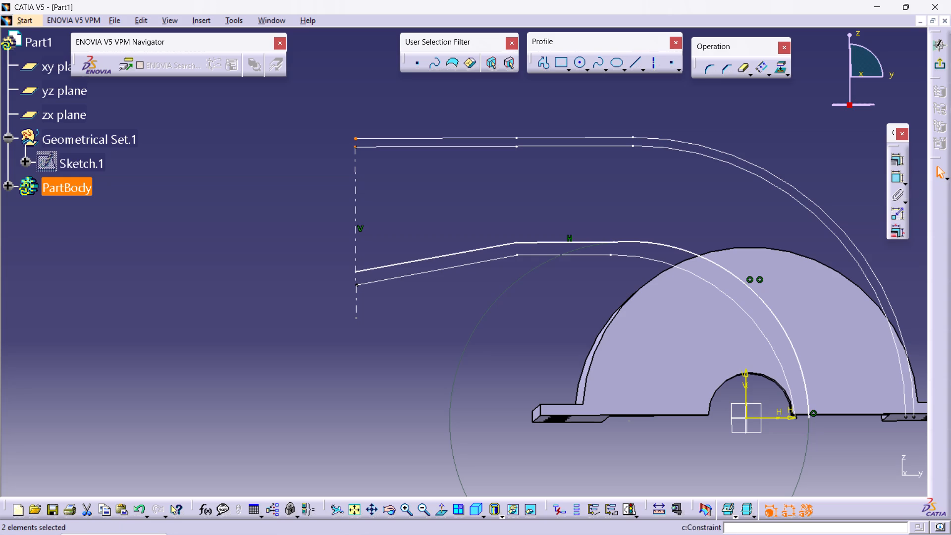
pyautogui.click(898, 162)
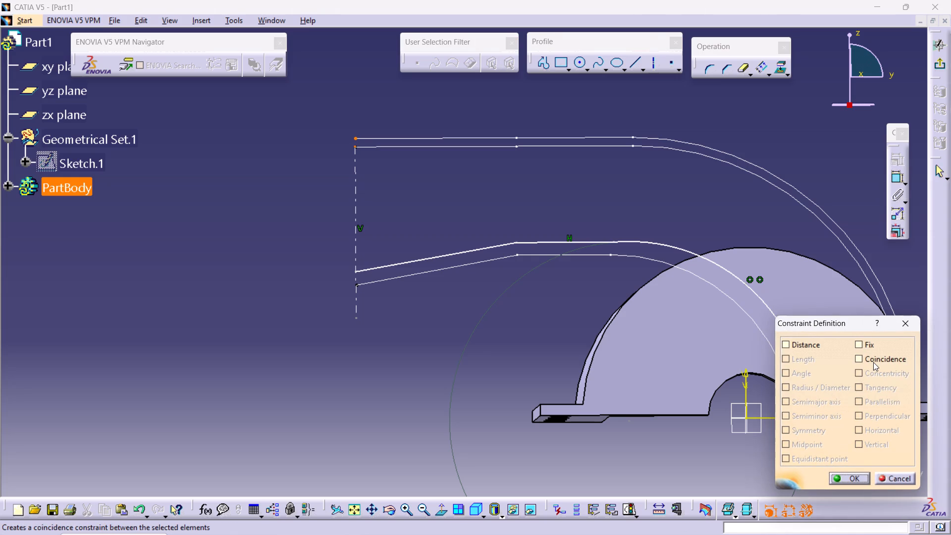
pyautogui.click(874, 360)
pyautogui.click(854, 475)
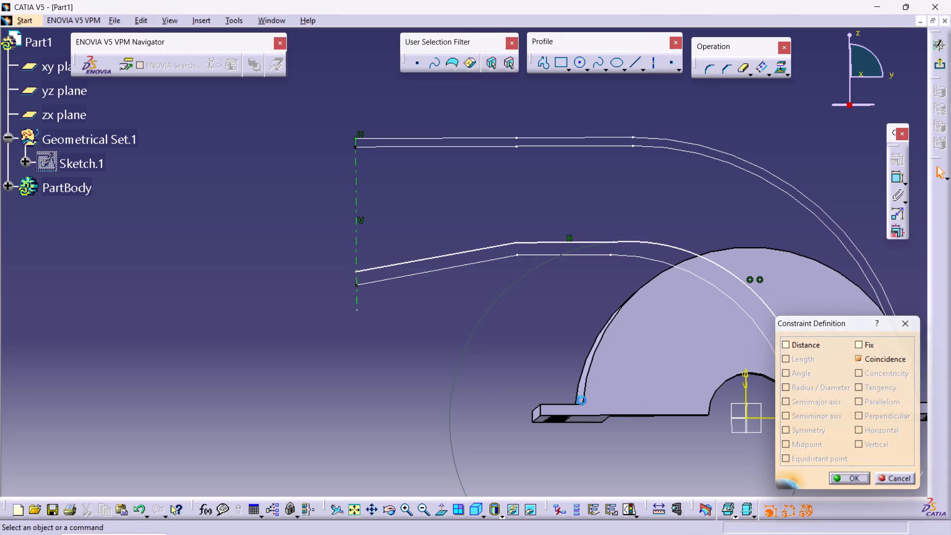
pyautogui.click(347, 351)
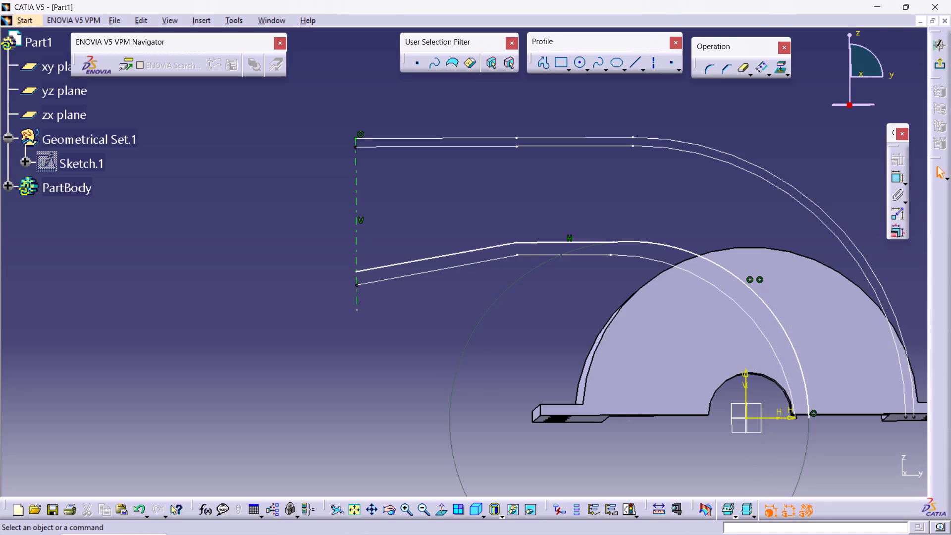
# Constrain the free endpoint of the new sloped line as coincident with the vertical axis at the free ends.
pyautogui.click(356, 271)
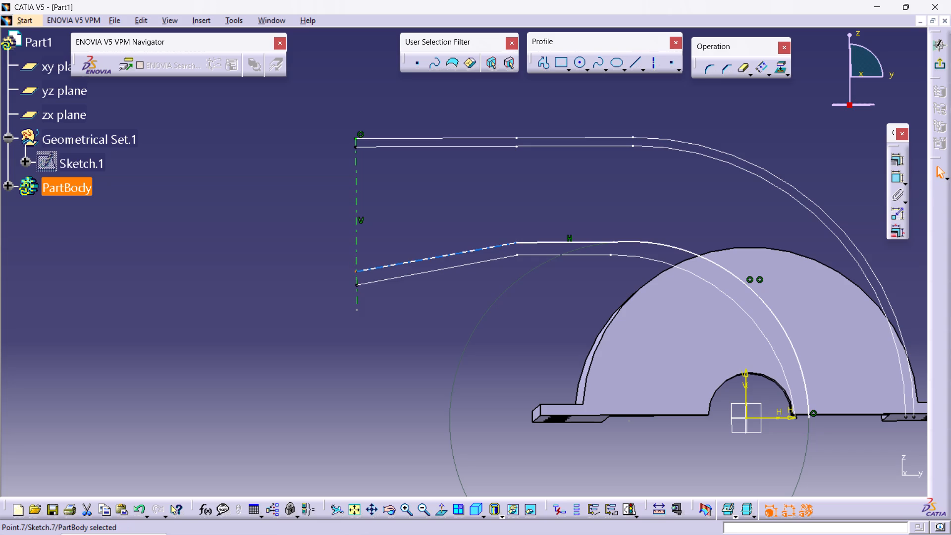
pyautogui.keyDown('ctrl'); pyautogui.click(355, 262); pyautogui.keyUp('ctrl')
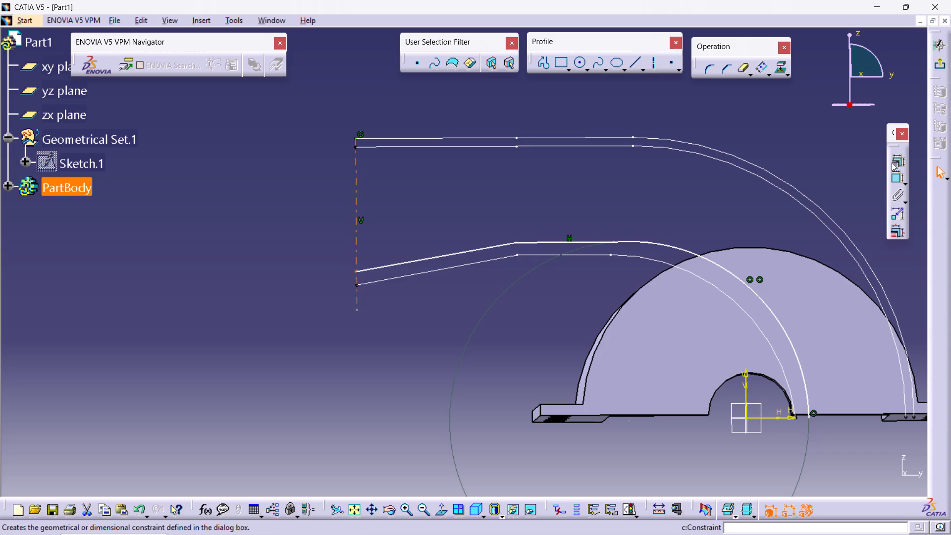
pyautogui.click(893, 161)
pyautogui.click(870, 356)
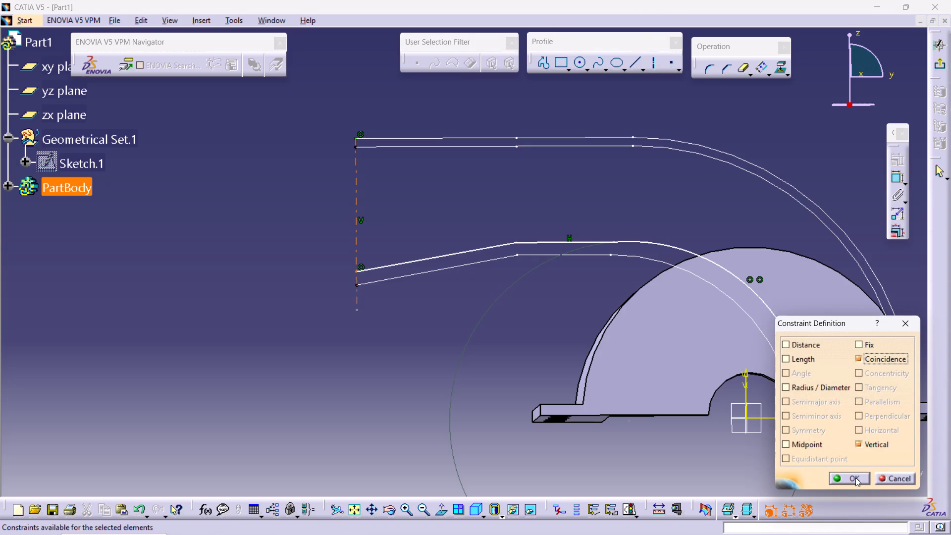
pyautogui.click(855, 481)
pyautogui.click(313, 350)
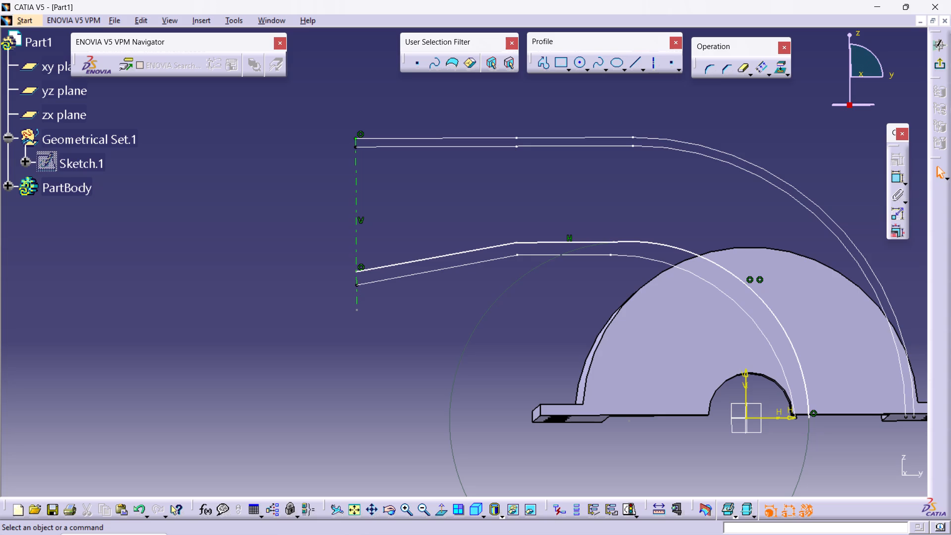
# Draw a second vertical axis at about H -82 mm through the sloped-to-horizontal corner, from above the outermost profile to about V 43 mm.
pyautogui.click(653, 62)
pyautogui.click(518, 104)
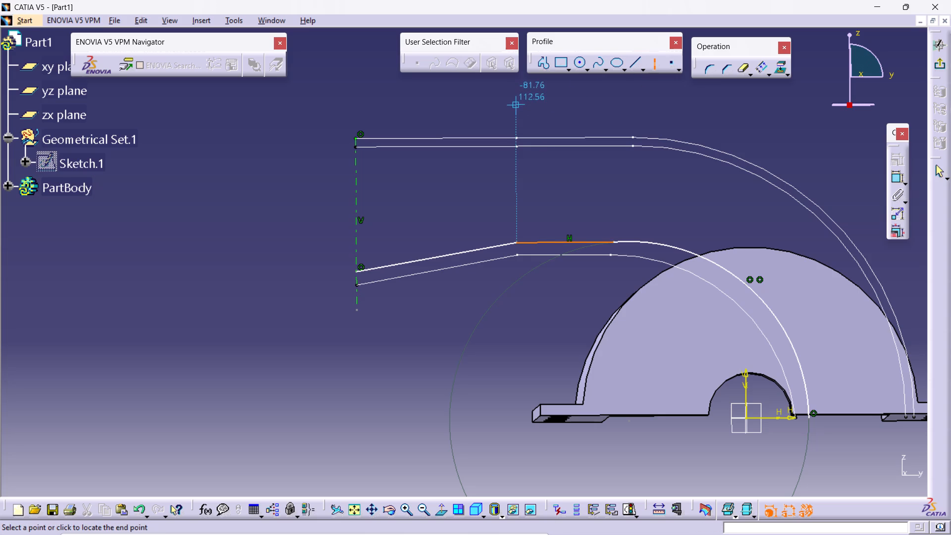
pyautogui.click(519, 301)
pyautogui.click(632, 191)
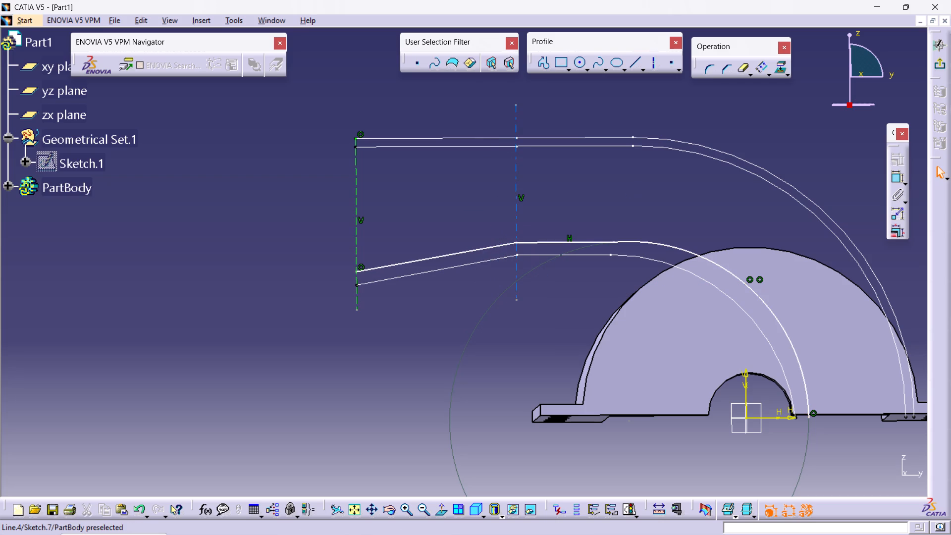
# Constrain the second axis's upper endpoint as coincident with the outermost profile's vertex directly above the sloped-to-horizontal corner.
pyautogui.click(517, 104)
pyautogui.click(516, 138)
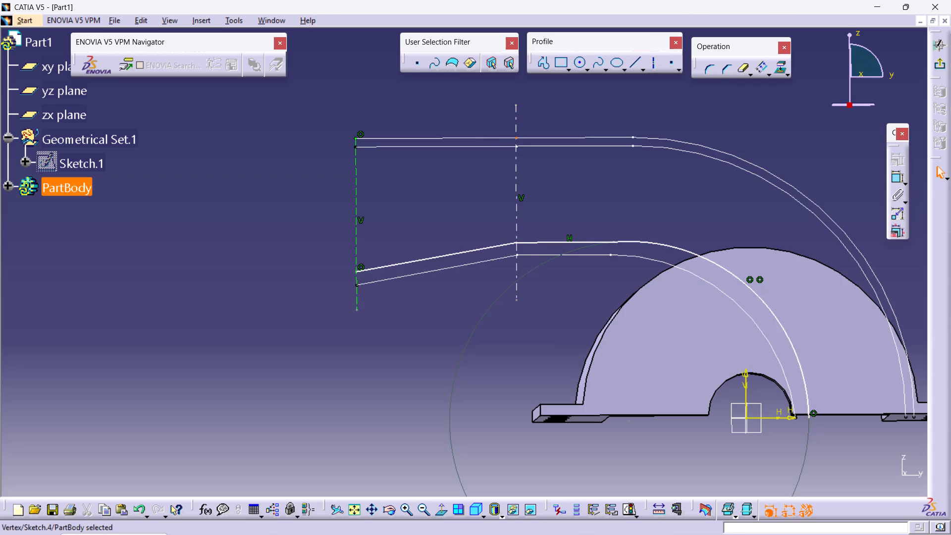
pyautogui.keyDown('ctrl'); pyautogui.click(517, 105); pyautogui.keyUp('ctrl')
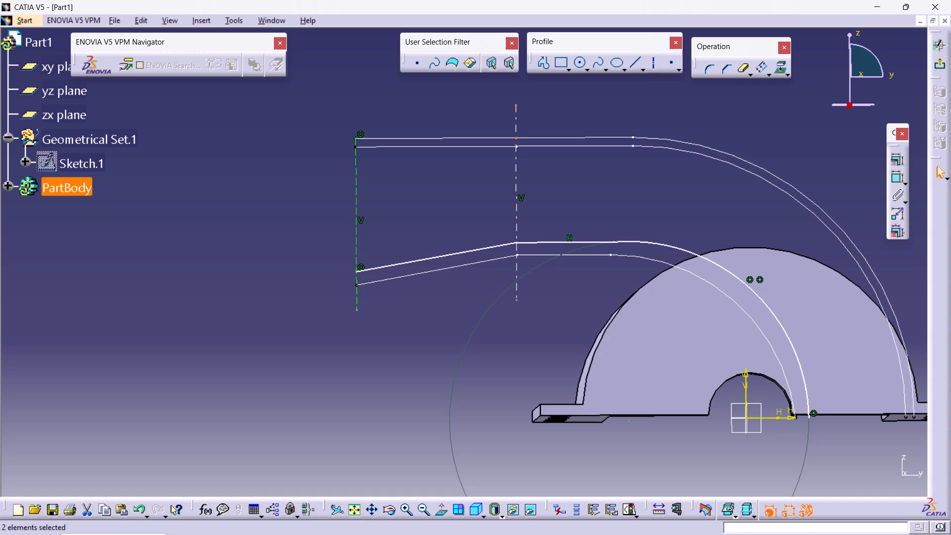
pyautogui.click(894, 160)
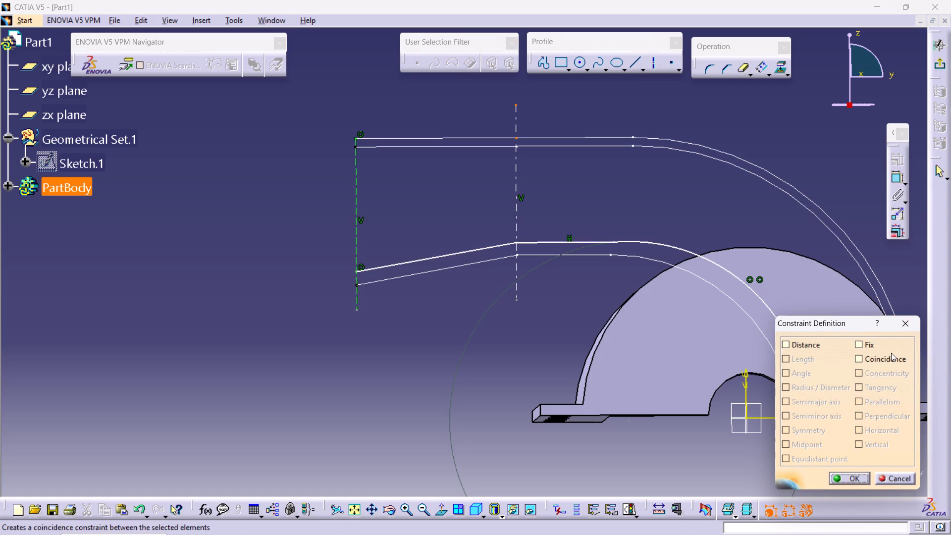
pyautogui.click(886, 357)
pyautogui.click(836, 481)
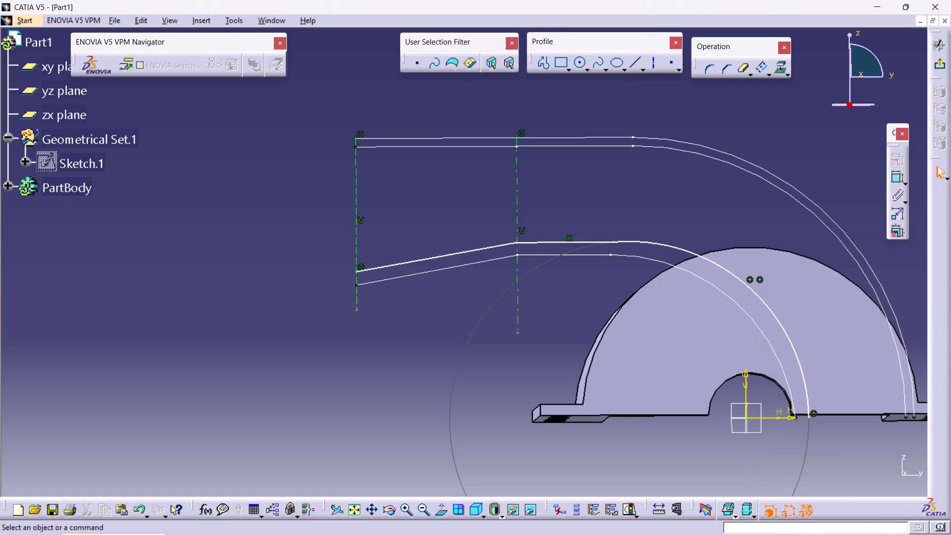
# Constrain the new profile's corner point between its sloped and horizontal lines as coincident with the second vertical axis.
pyautogui.doubleClick(515, 241)
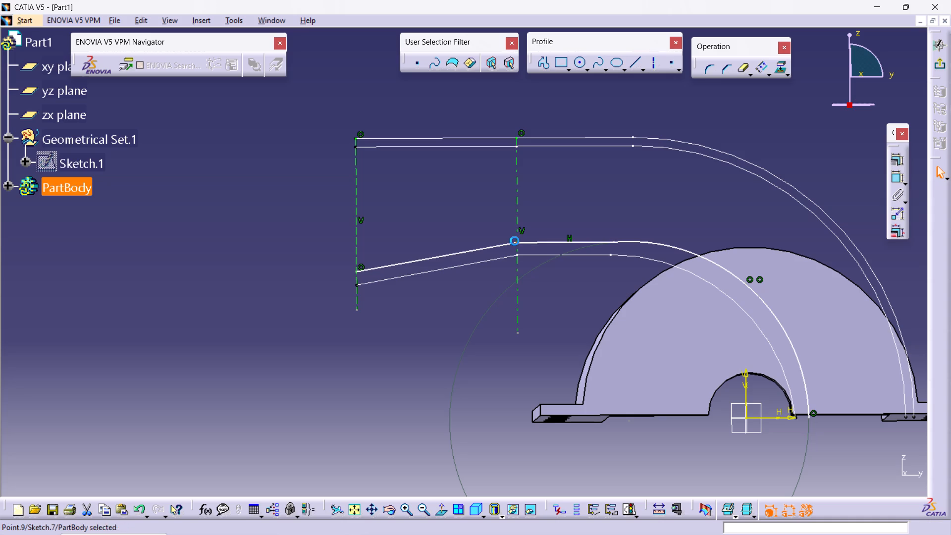
pyautogui.keyDown('ctrl'); pyautogui.click(519, 233); pyautogui.keyUp('ctrl')
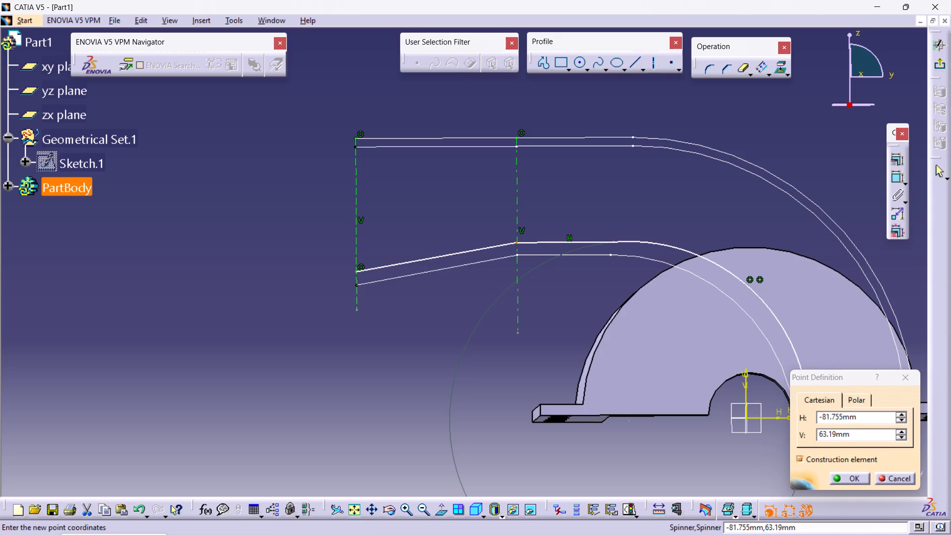
pyautogui.keyDown('ctrl'); pyautogui.click(518, 202); pyautogui.keyUp('ctrl')
pyautogui.click(909, 377)
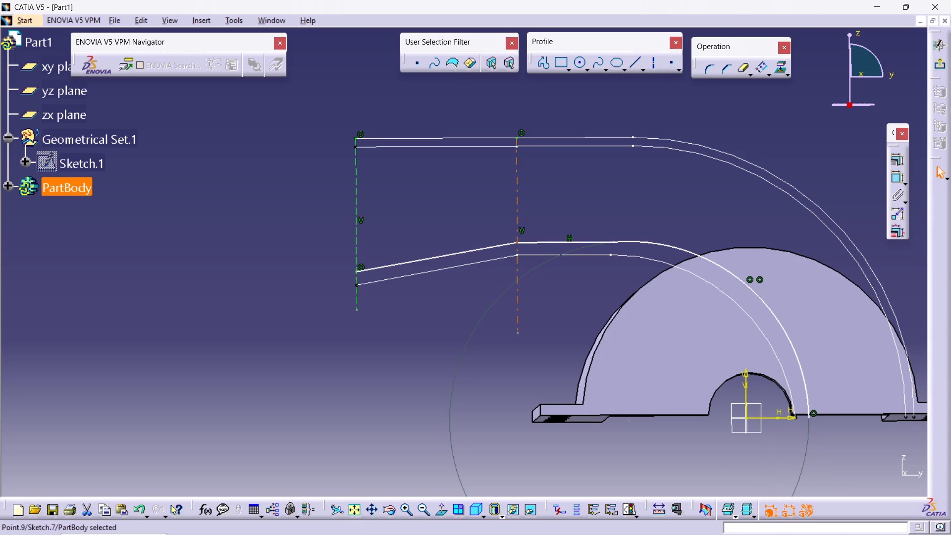
pyautogui.keyDown('ctrl'); pyautogui.click(518, 294); pyautogui.keyUp('ctrl')
pyautogui.click(896, 160)
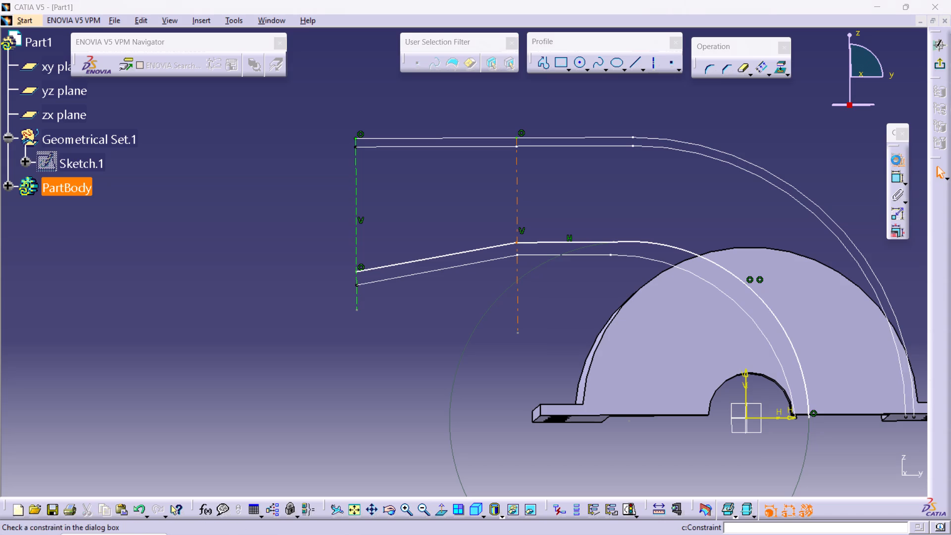
pyautogui.click(876, 352)
pyautogui.click(843, 479)
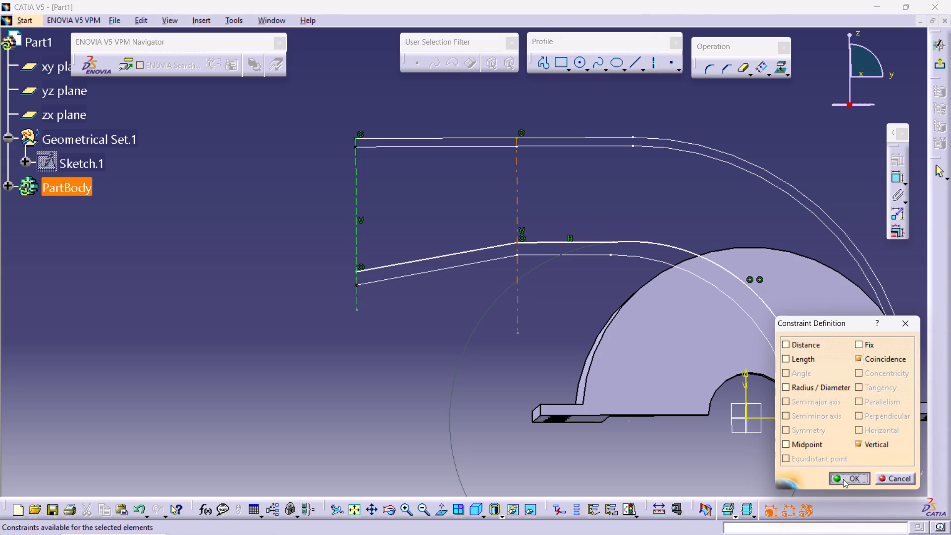
pyautogui.click(374, 365)
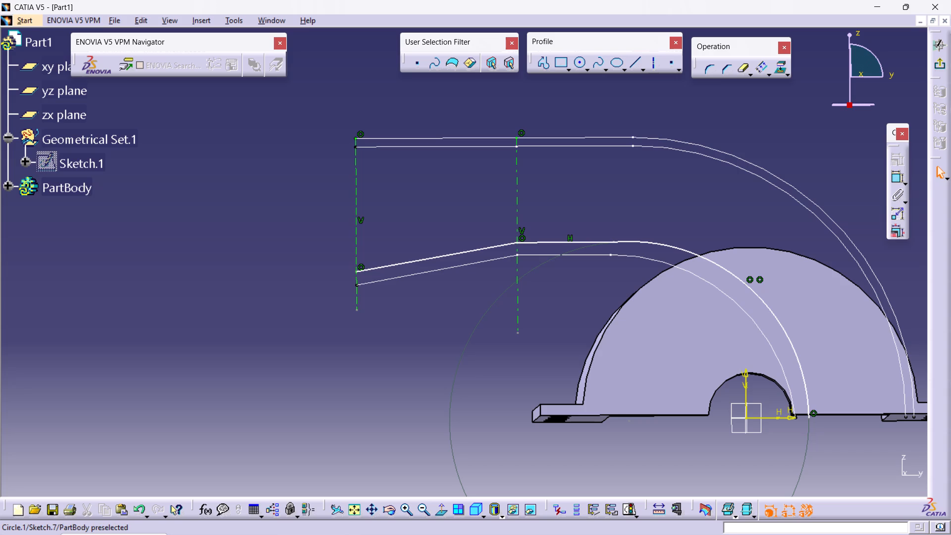
# Draw a third vertical axis near the start of the upper profiles' arcs, from above the outermost profile to below the inner profile.
pyautogui.click(653, 64)
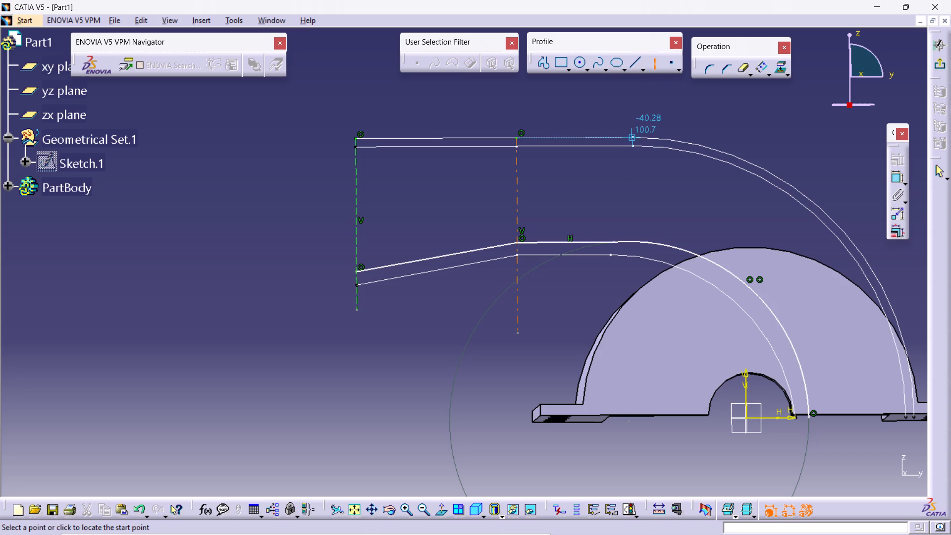
pyautogui.click(626, 124)
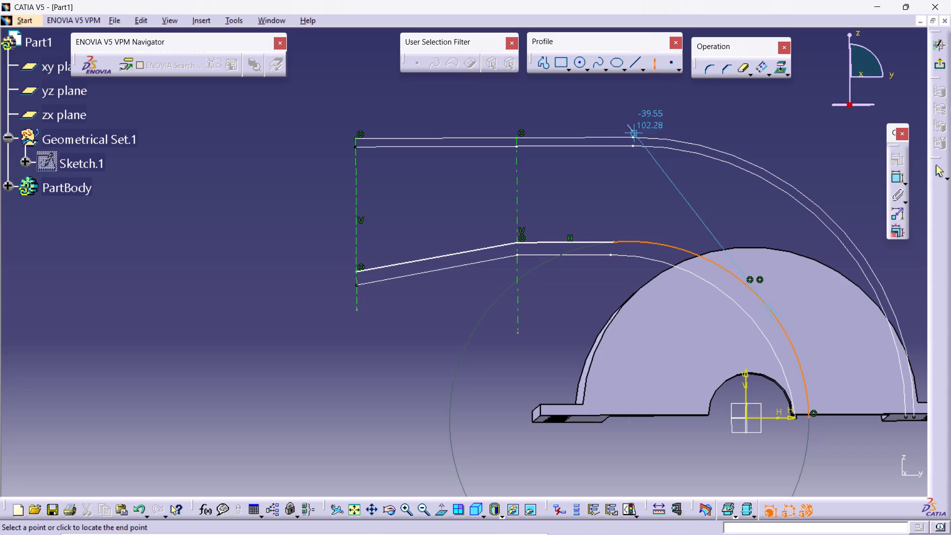
pyautogui.click(629, 276)
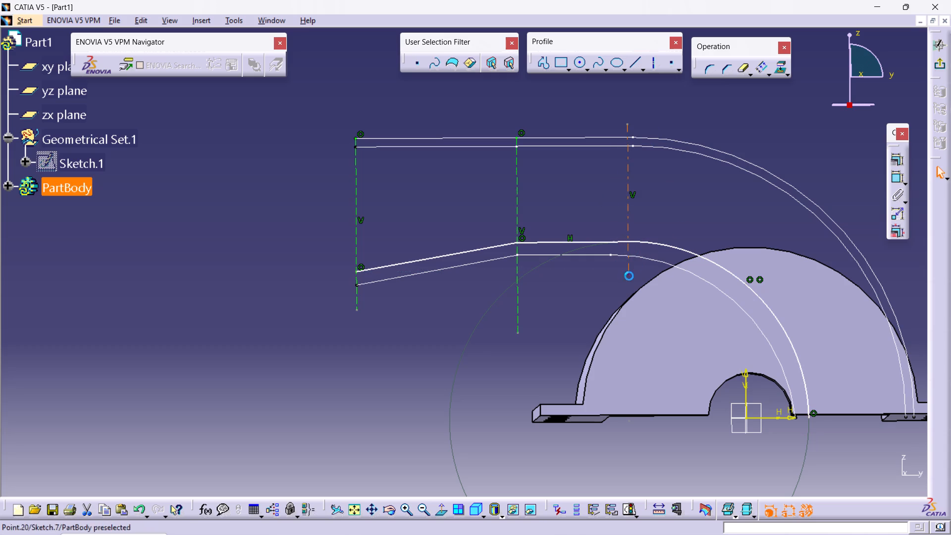
pyautogui.click(769, 136)
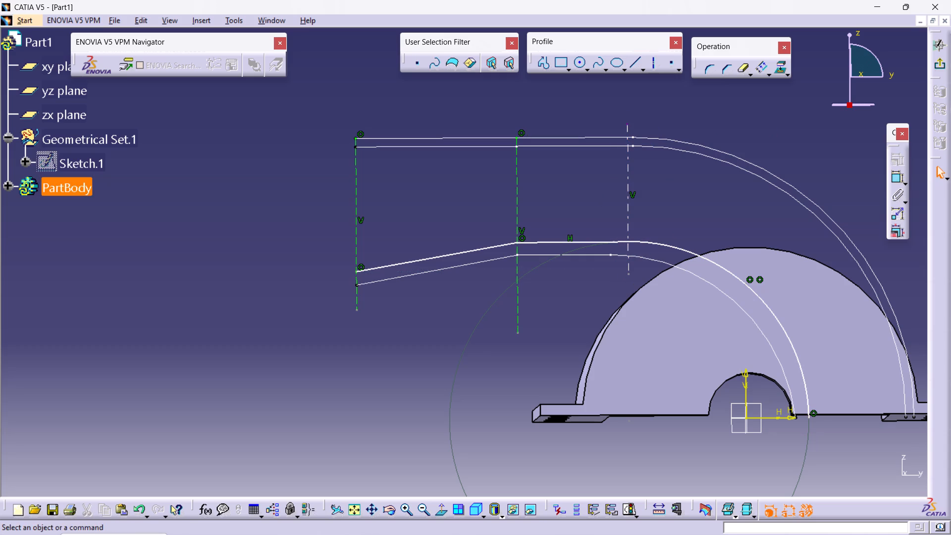
# Constrain the third axis's upper endpoint as coincident with the outermost profile's vertex where its horizontal line meets the arc.
pyautogui.click(628, 123)
pyautogui.keyDown('ctrl'); pyautogui.click(634, 139); pyautogui.keyUp('ctrl')
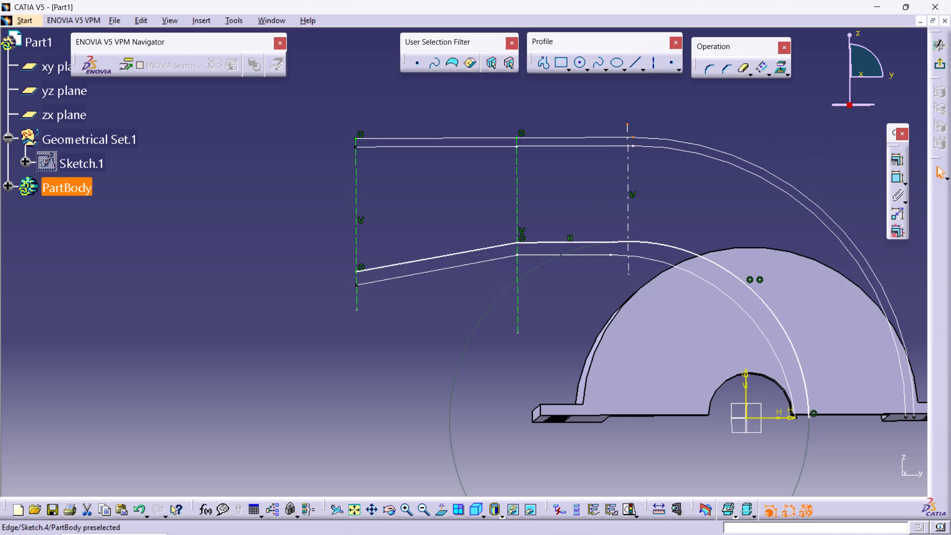
pyautogui.click(892, 158)
pyautogui.click(881, 359)
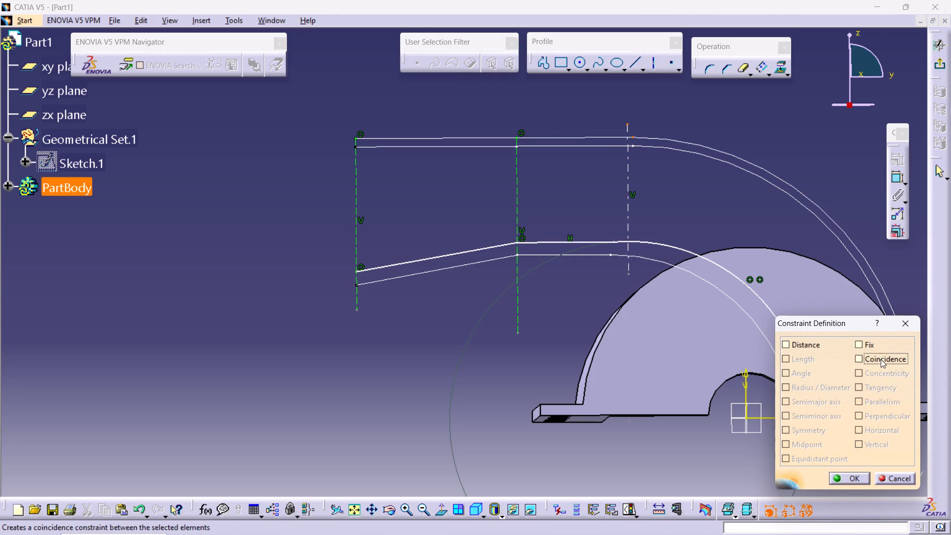
pyautogui.click(849, 475)
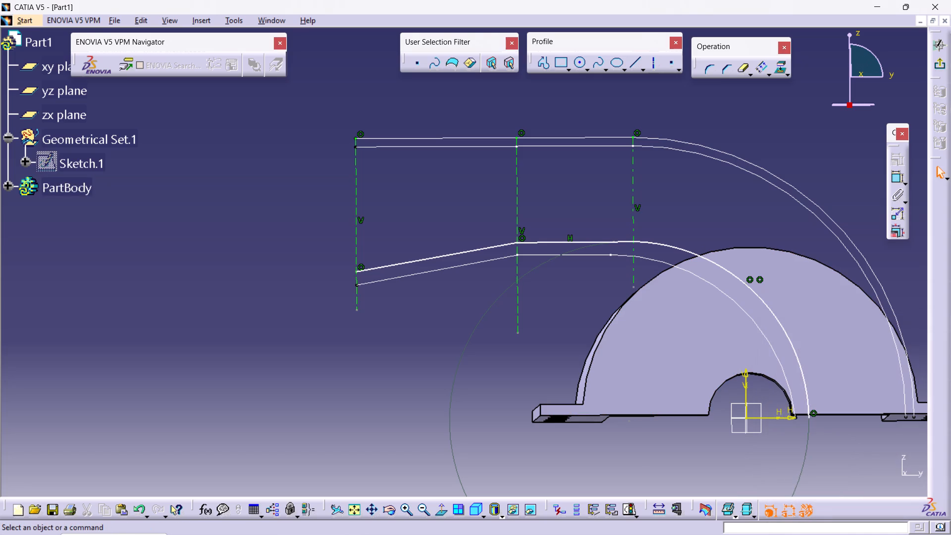
# Constrain the new profile's vertex between its horizontal line and arc as coincident with the third vertical axis.
pyautogui.click(678, 196)
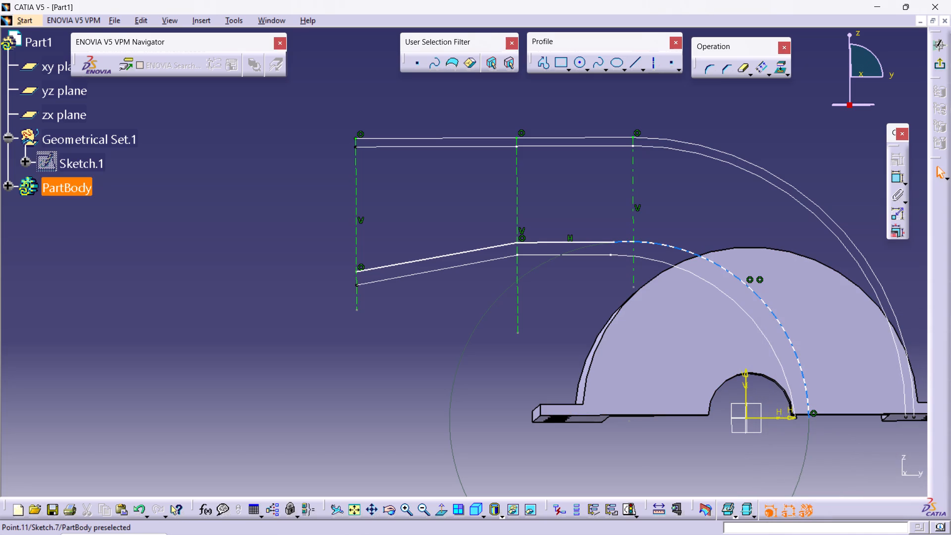
pyautogui.click(616, 243)
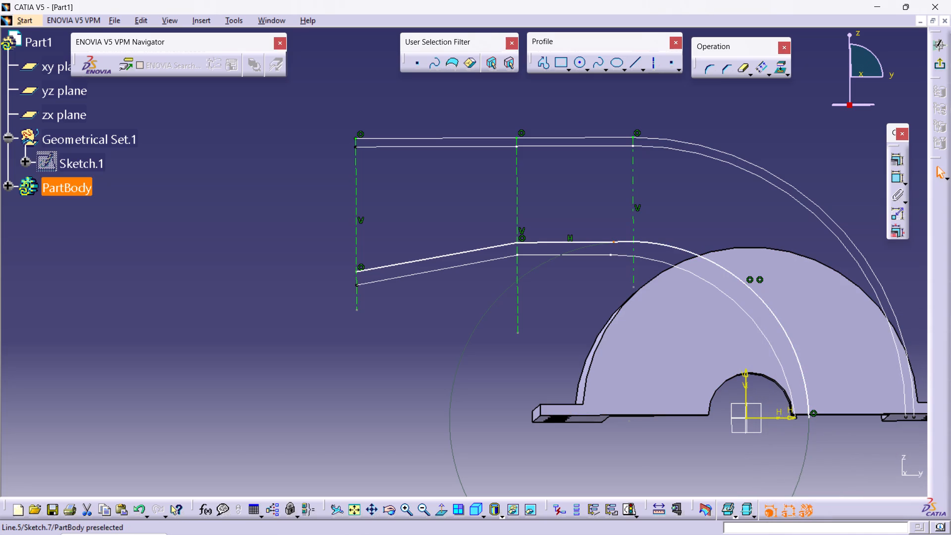
pyautogui.keyDown('ctrl'); pyautogui.click(636, 233); pyautogui.keyUp('ctrl')
pyautogui.keyDown('ctrl'); pyautogui.click(634, 232); pyautogui.keyUp('ctrl')
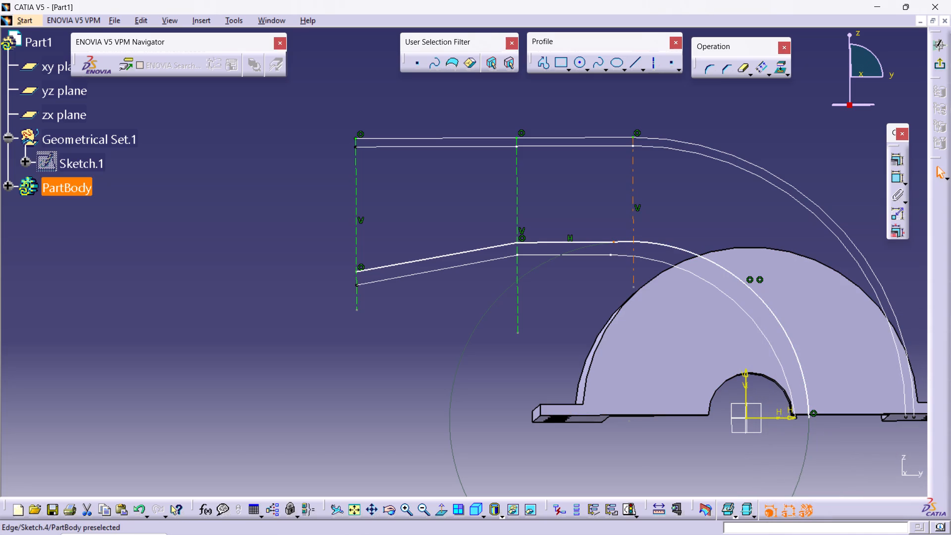
pyautogui.click(896, 158)
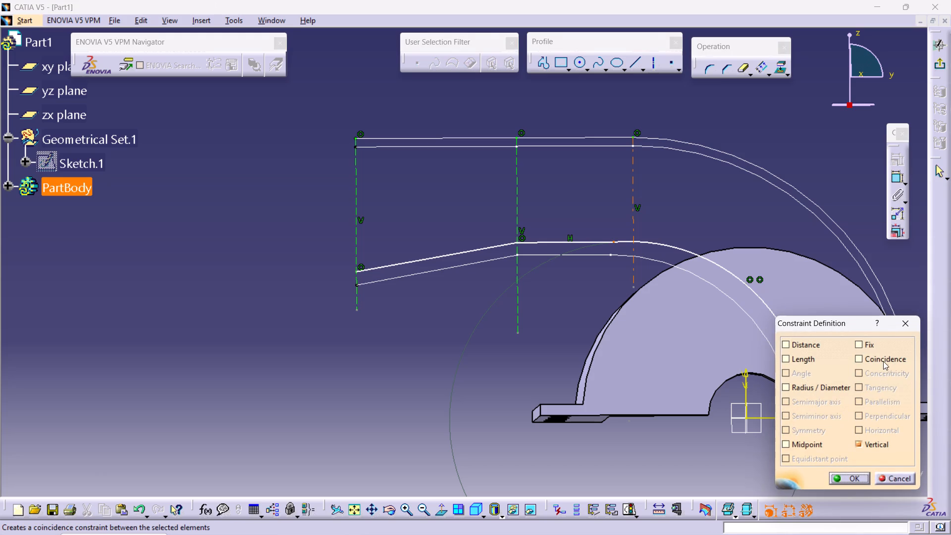
pyautogui.click(884, 359)
pyautogui.click(854, 475)
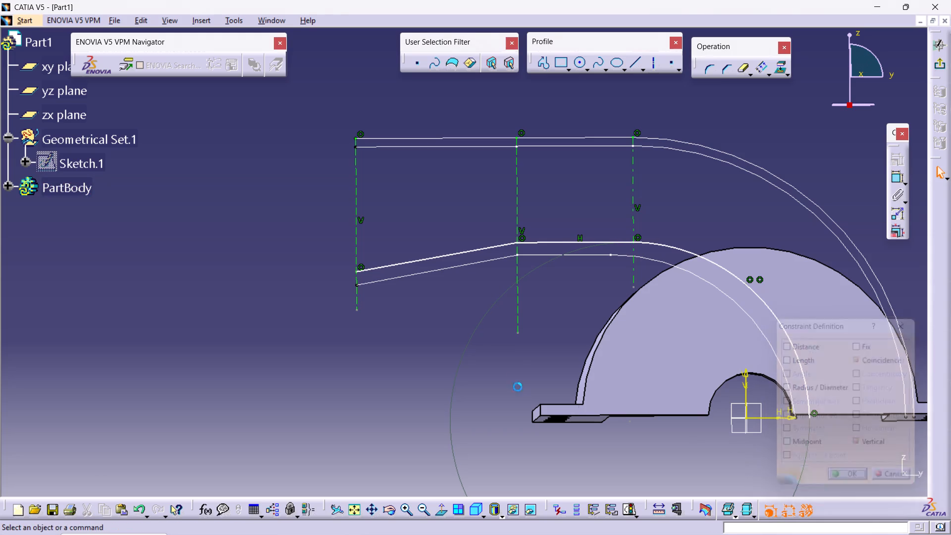
pyautogui.click(554, 359)
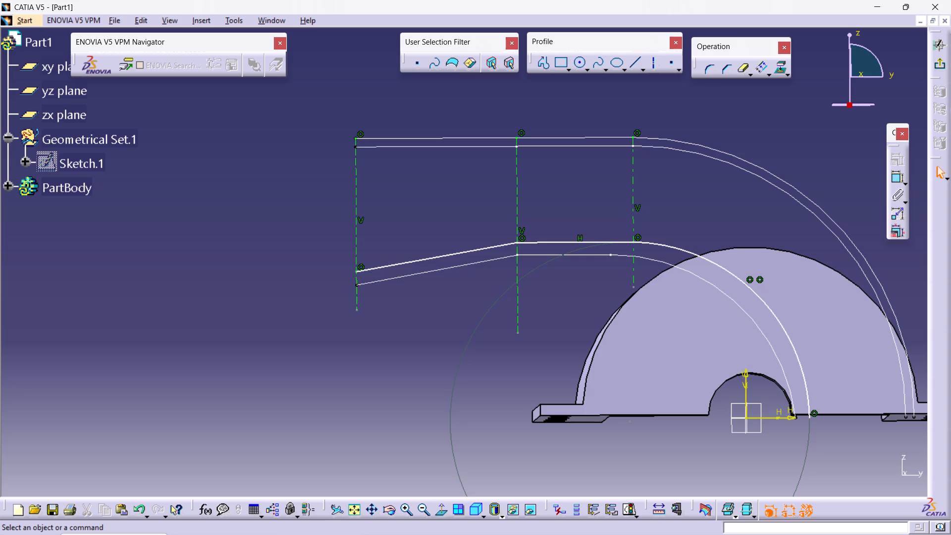
# Dimension the distance between the new profile's sloped line and the sloped line below it, and set it to 3 mm.
pyautogui.doubleClick(896, 175)
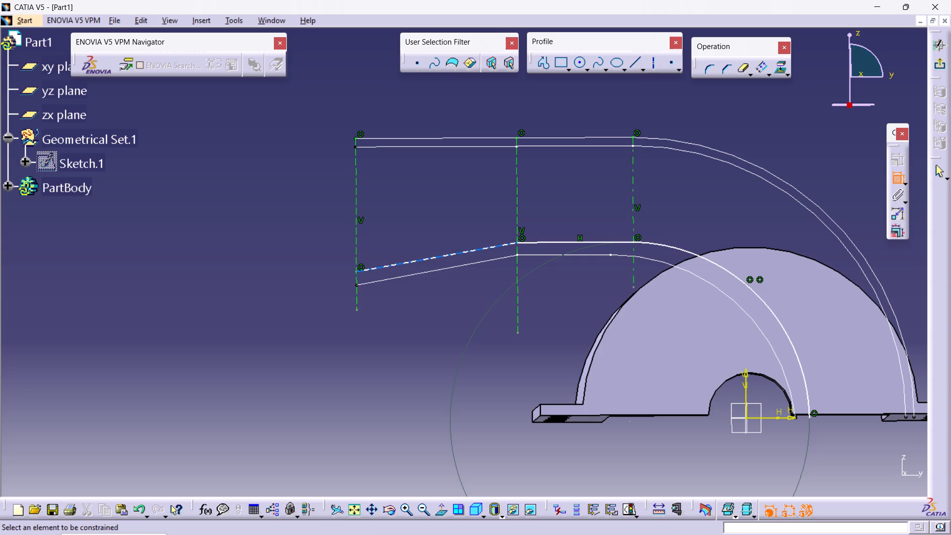
pyautogui.click(445, 254)
pyautogui.click(448, 267)
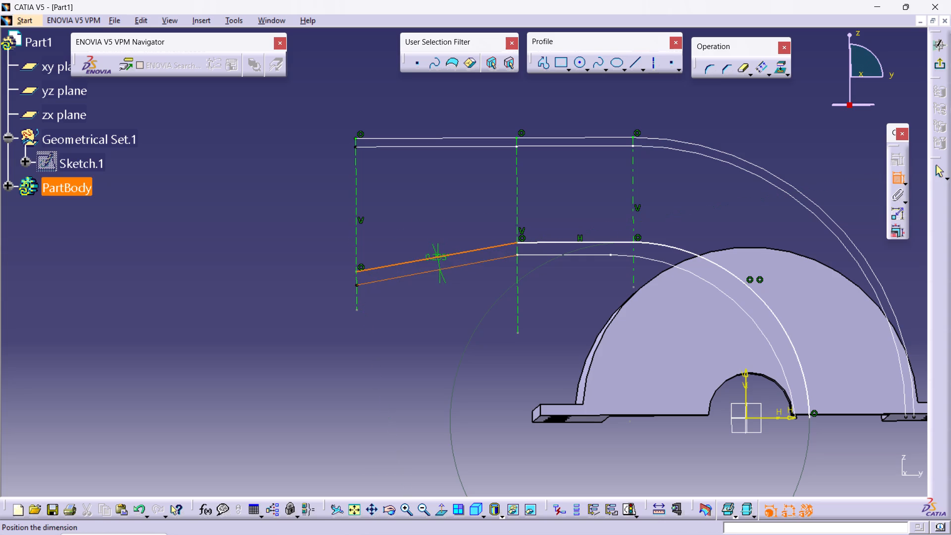
pyautogui.rightClick(439, 265)
pyautogui.click(468, 299)
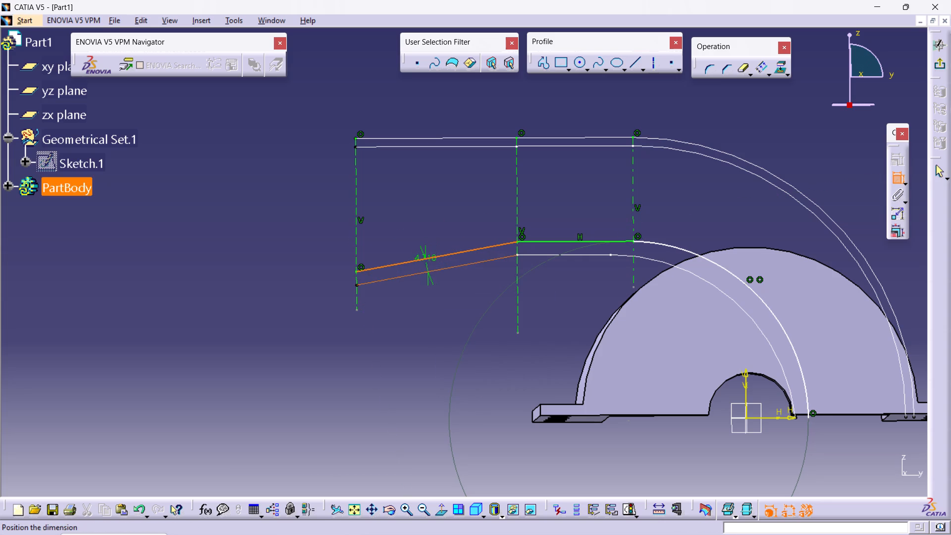
pyautogui.click(428, 267)
pyautogui.doubleClick(433, 267)
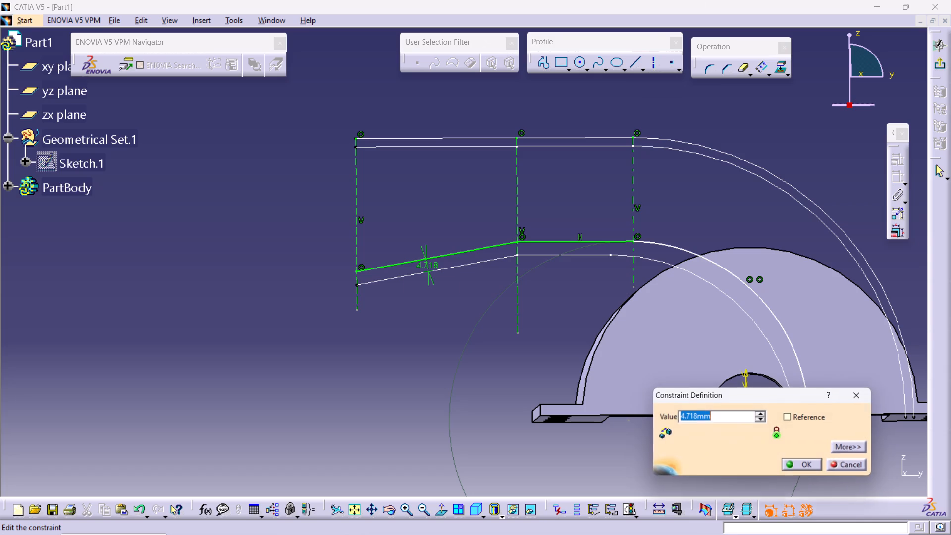
pyautogui.press('3')
pyautogui.press('Return')
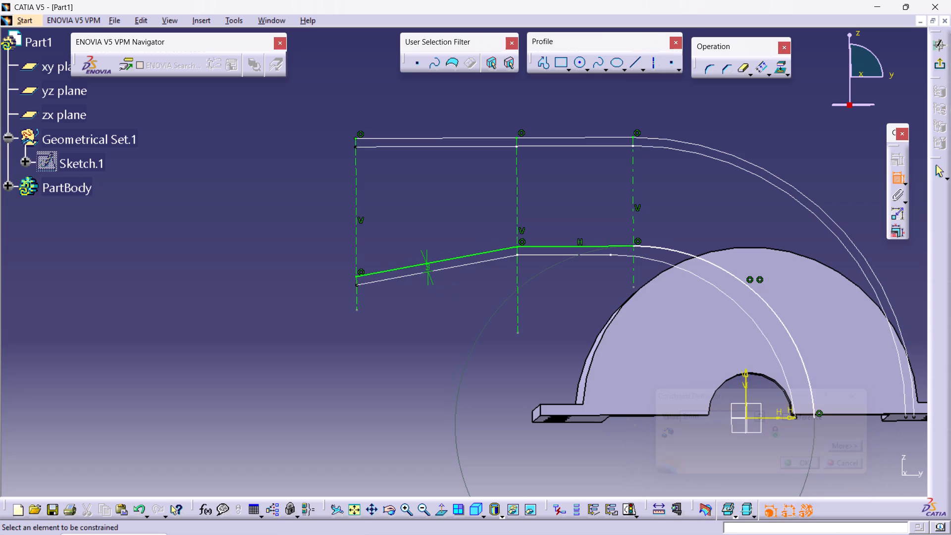
pyautogui.click(400, 327)
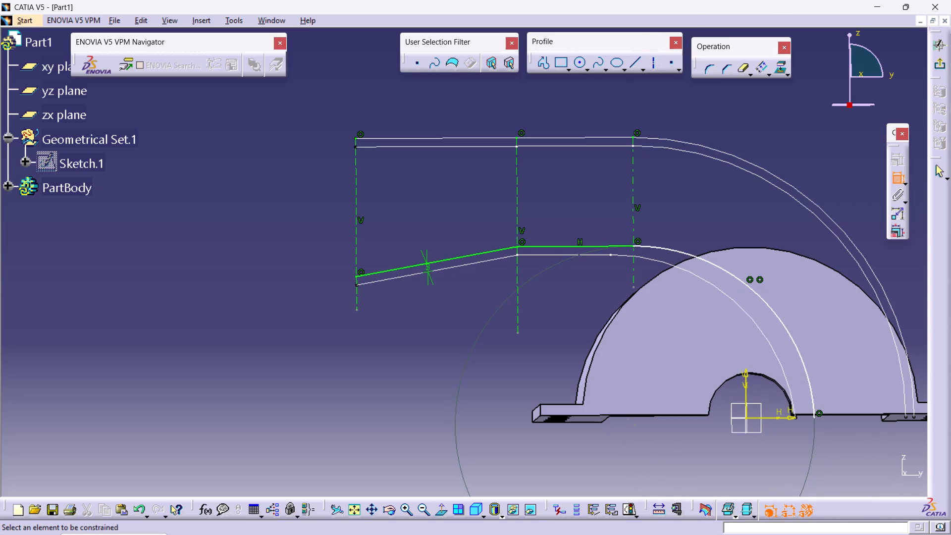
# Constrain the new profile's arc as tangent to its horizontal line.
pyautogui.click(656, 249)
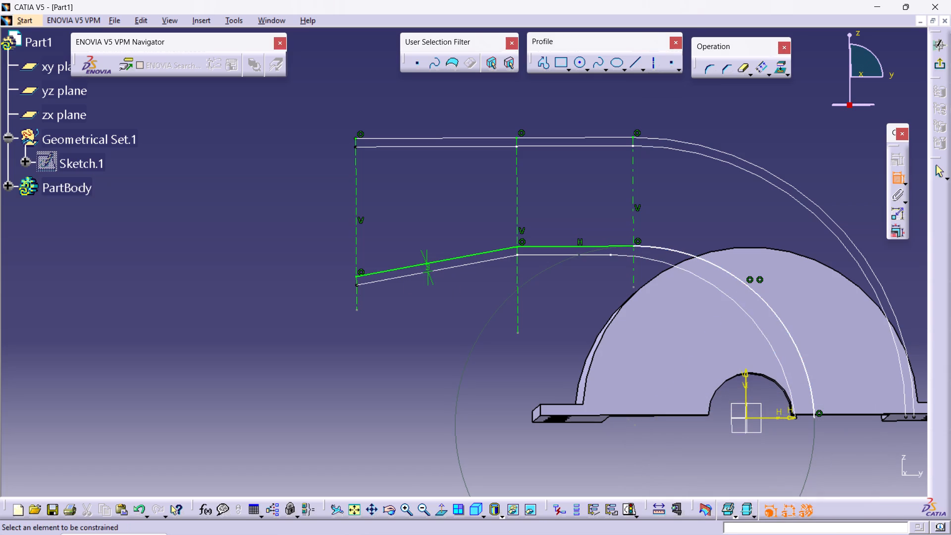
pyautogui.click(646, 246)
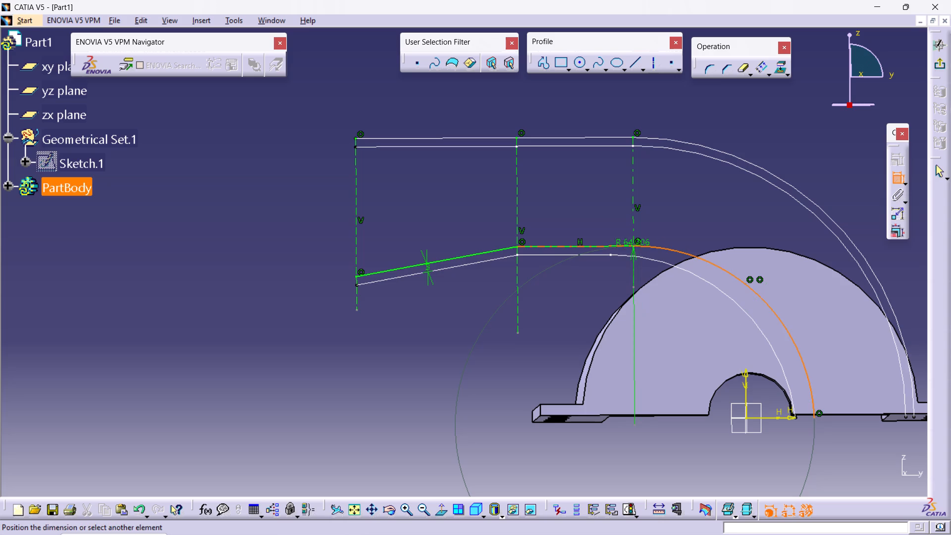
pyautogui.click(622, 245)
pyautogui.rightClick(655, 227)
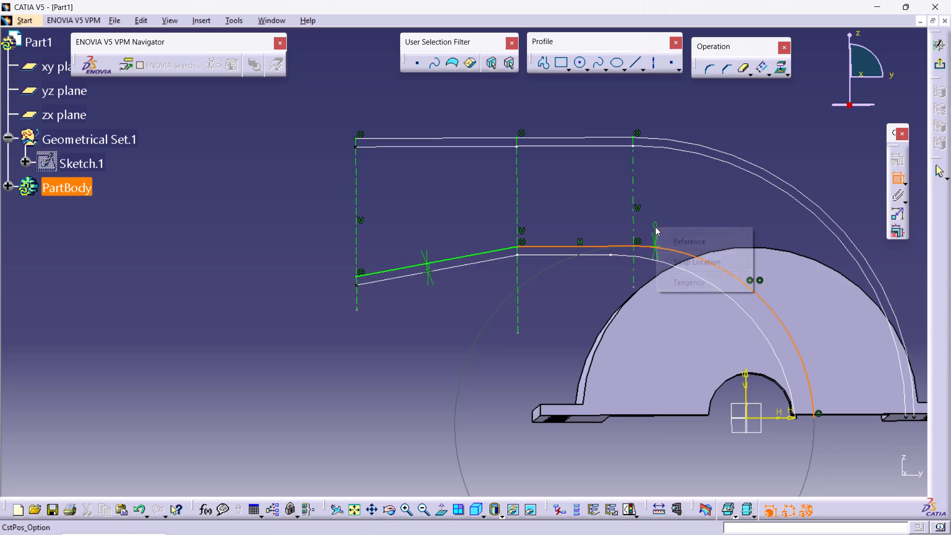
pyautogui.click(686, 279)
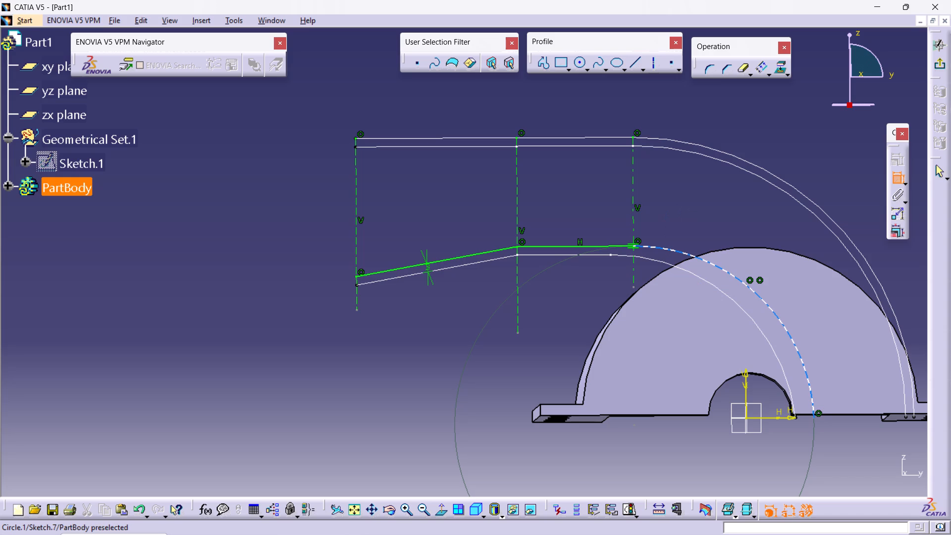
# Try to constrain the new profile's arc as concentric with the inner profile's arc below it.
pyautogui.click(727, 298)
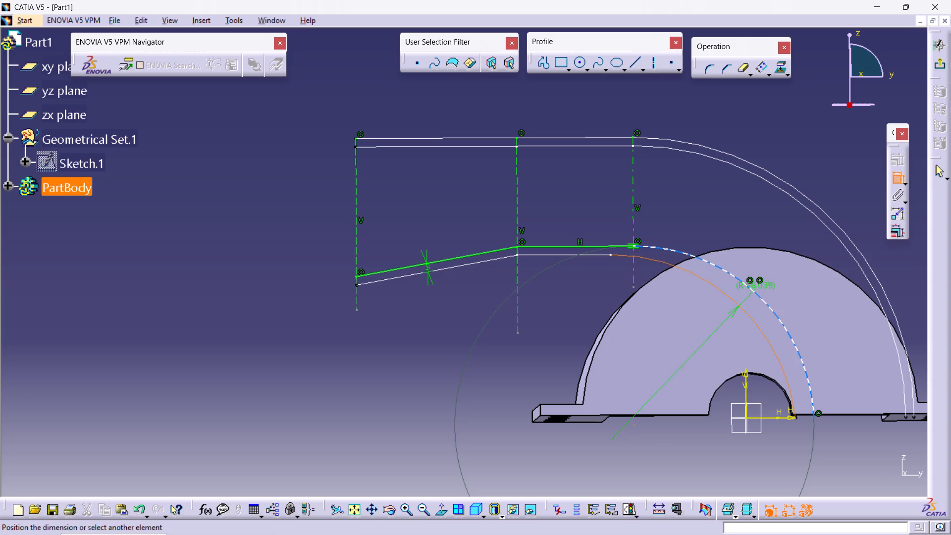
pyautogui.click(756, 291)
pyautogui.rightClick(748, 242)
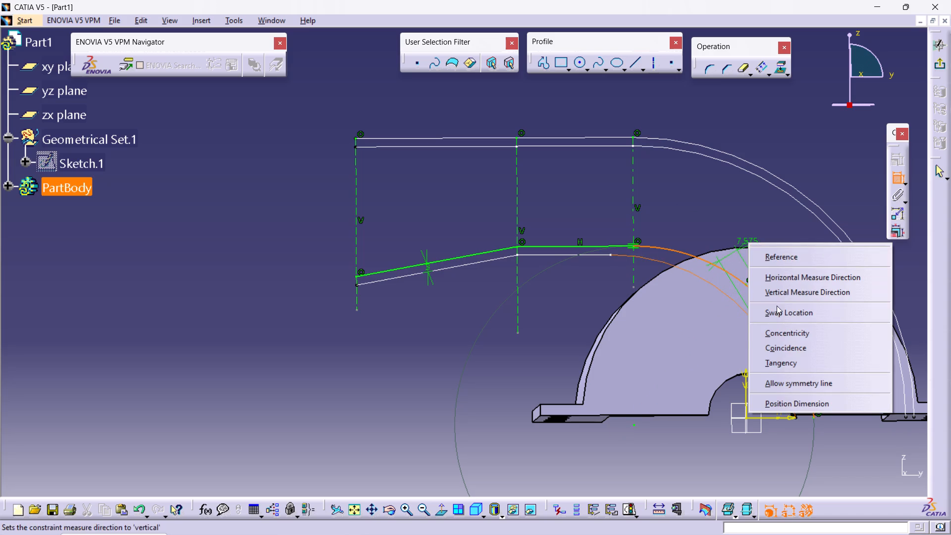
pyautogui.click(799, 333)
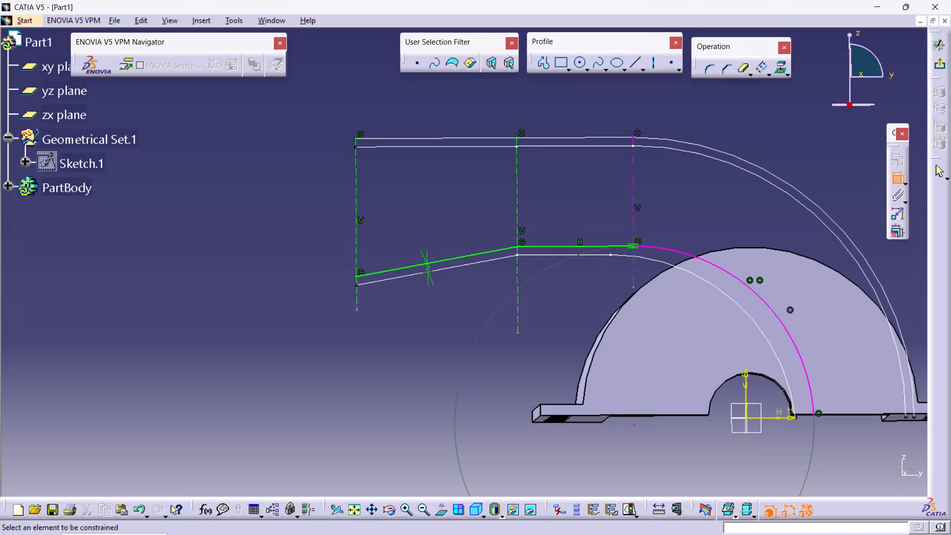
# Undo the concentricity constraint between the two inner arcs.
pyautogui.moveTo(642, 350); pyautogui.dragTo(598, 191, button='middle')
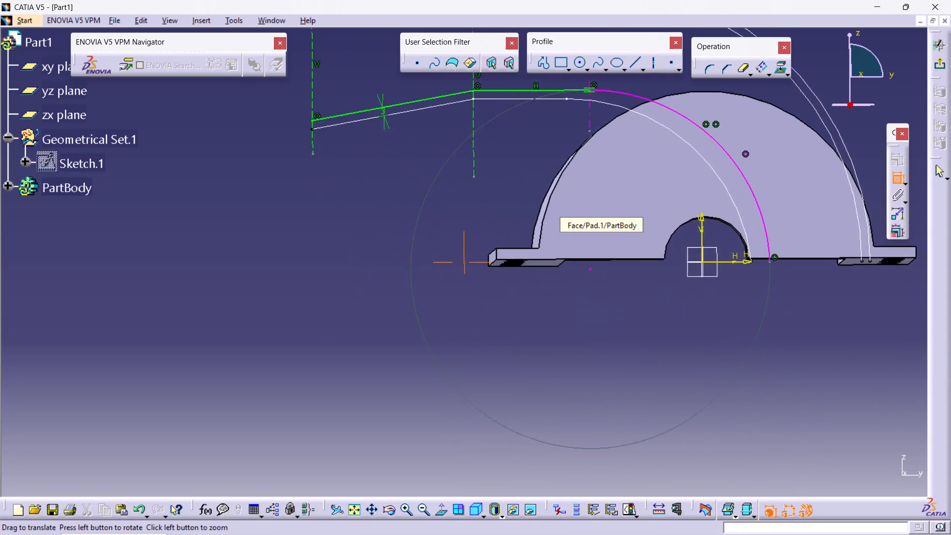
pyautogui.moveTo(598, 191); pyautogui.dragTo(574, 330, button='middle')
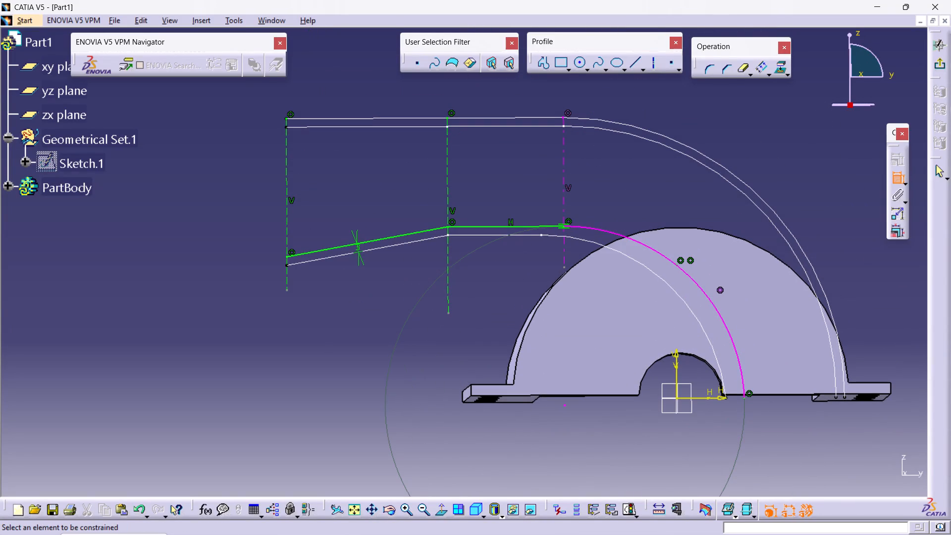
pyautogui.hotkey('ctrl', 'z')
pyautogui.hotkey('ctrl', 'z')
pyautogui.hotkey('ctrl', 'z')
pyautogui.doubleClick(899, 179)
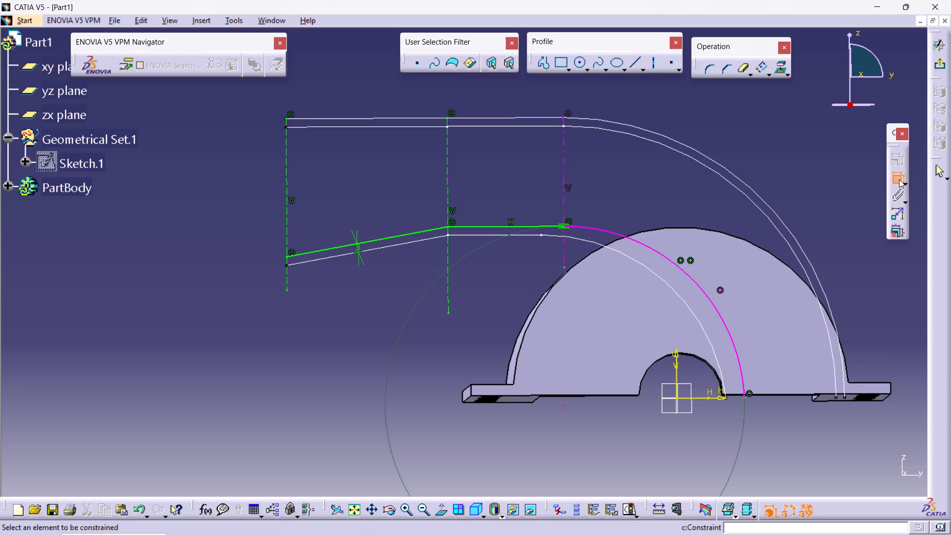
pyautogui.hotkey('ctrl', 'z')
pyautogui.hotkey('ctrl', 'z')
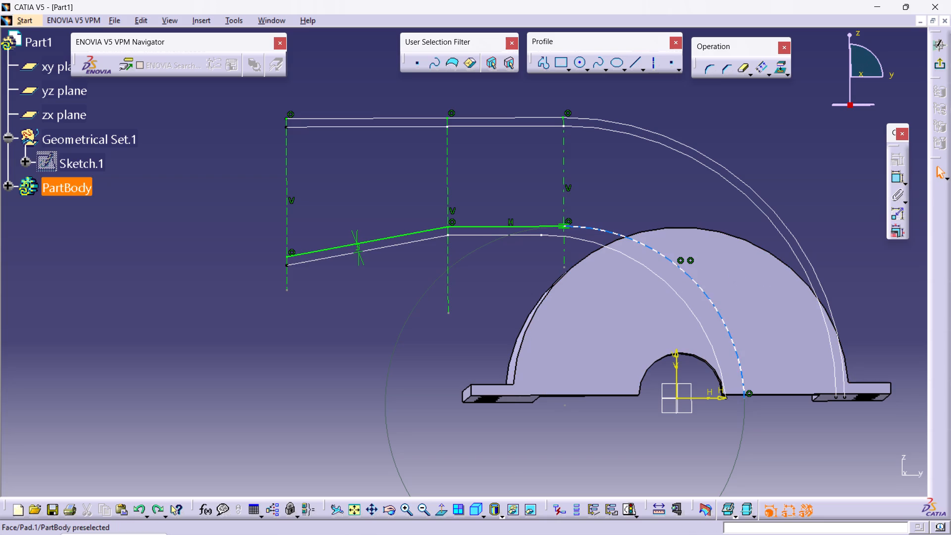
# Delete the two coincidence constraints whose markers sit side by side near the middle of the new profile's arc.
pyautogui.moveTo(557, 457); pyautogui.dragTo(542, 411, button='middle')
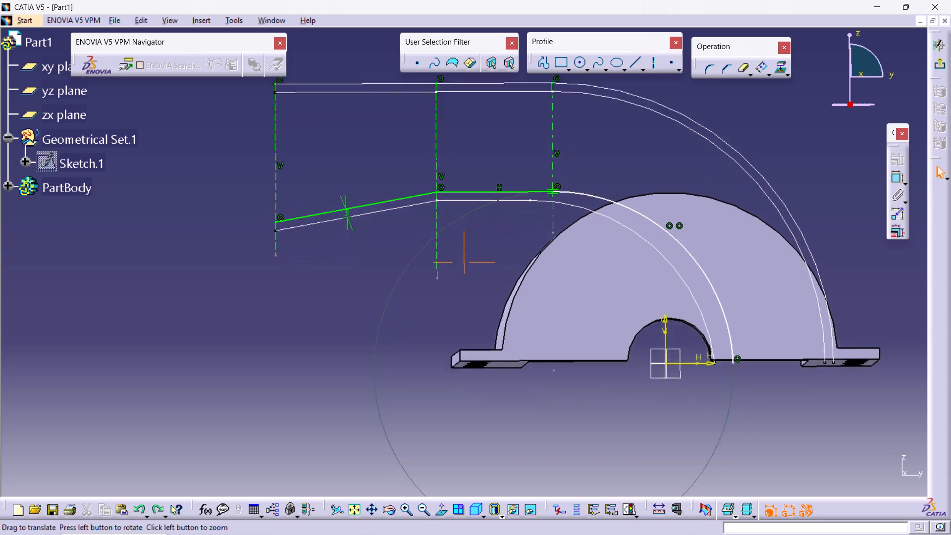
pyautogui.moveTo(542, 411); pyautogui.dragTo(507, 430, button='middle')
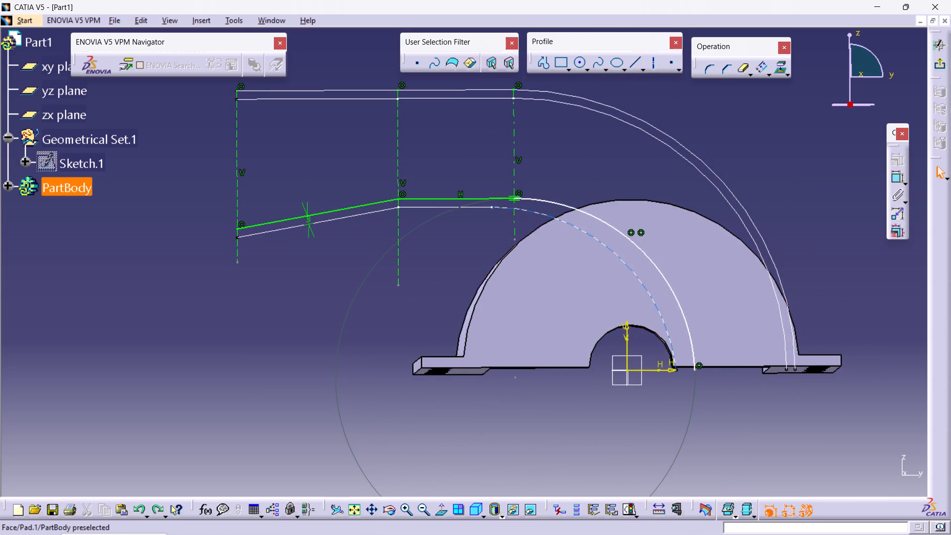
pyautogui.rightClick(642, 230)
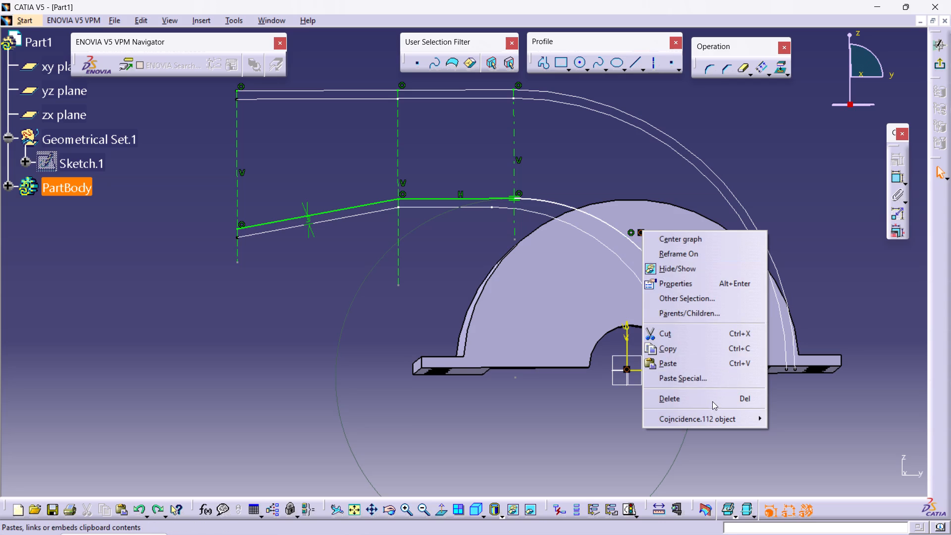
pyautogui.click(711, 397)
pyautogui.rightClick(632, 231)
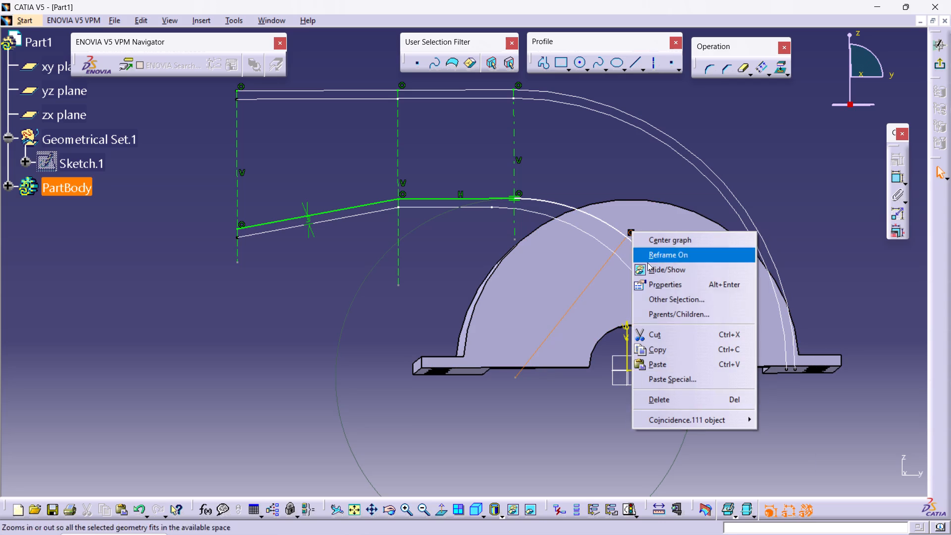
pyautogui.click(681, 396)
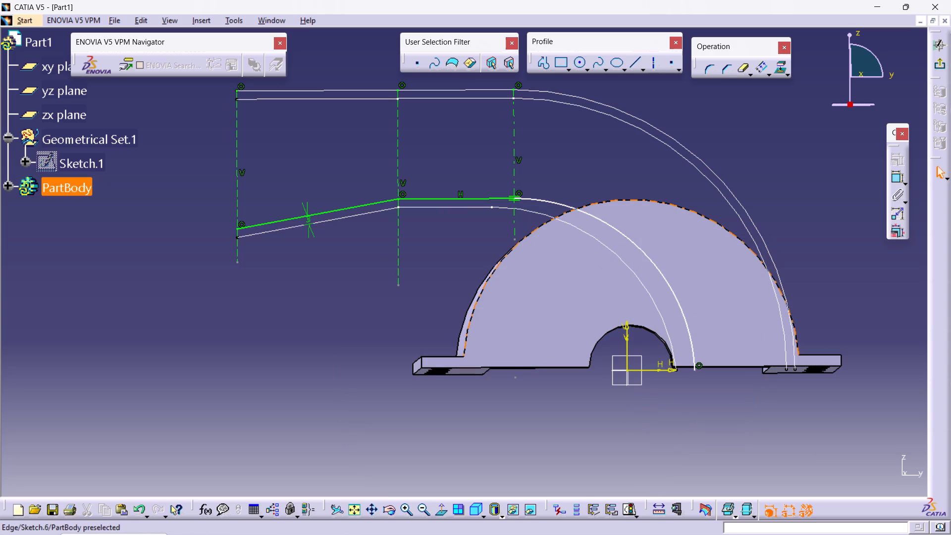
# Project the pad's straight bottom edge on the +y side of the central bore into the sketch.
pyautogui.click(710, 368)
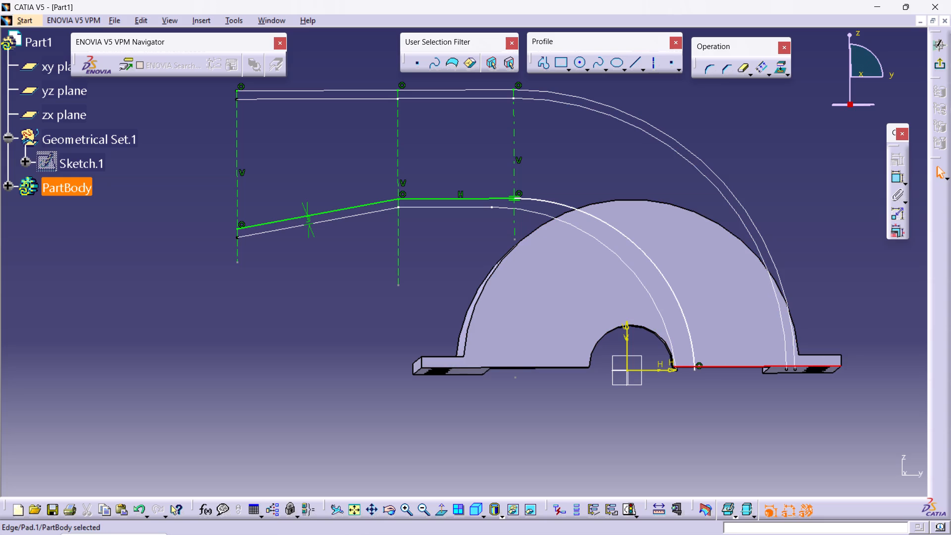
pyautogui.click(779, 68)
pyautogui.click(806, 253)
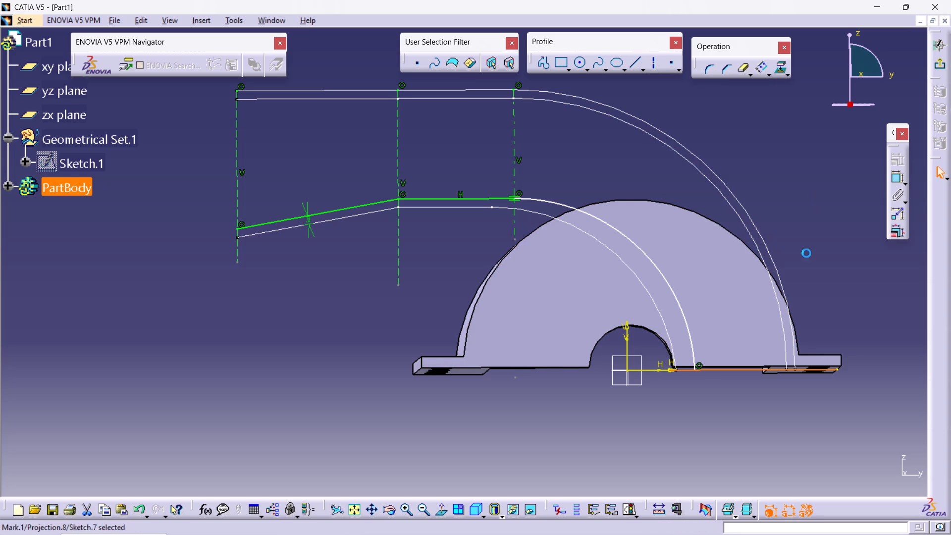
pyautogui.click(729, 368)
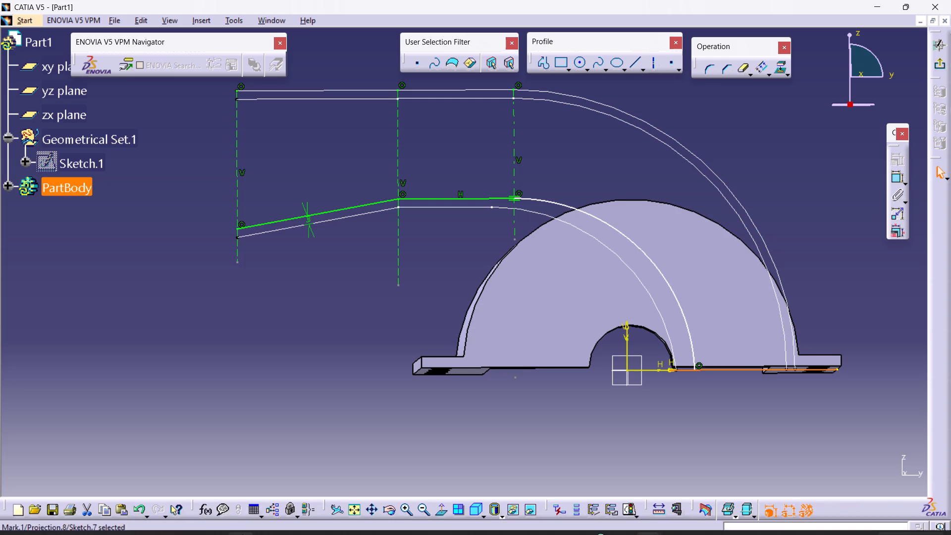
# Restore the contents of all toolbars to their defaults through the Customize settings.
pyautogui.click(241, 15)
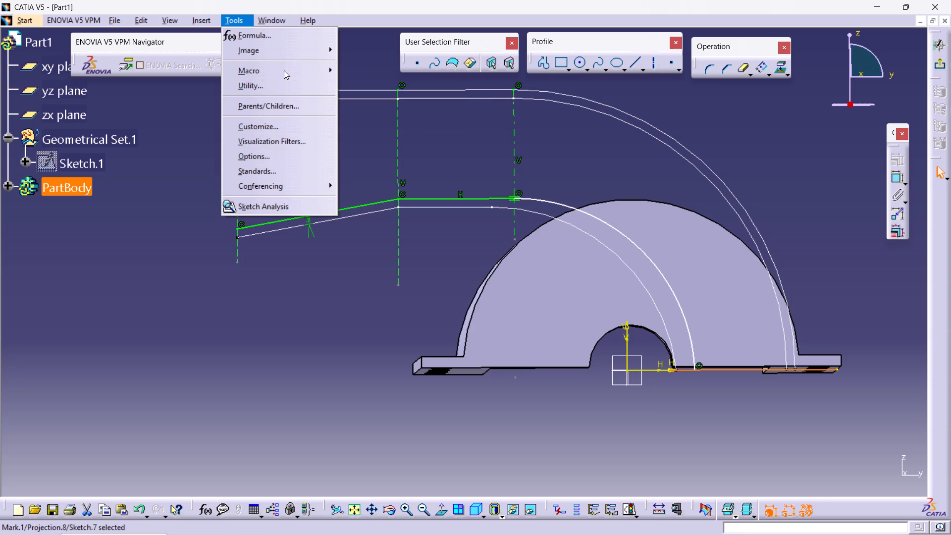
pyautogui.click(285, 125)
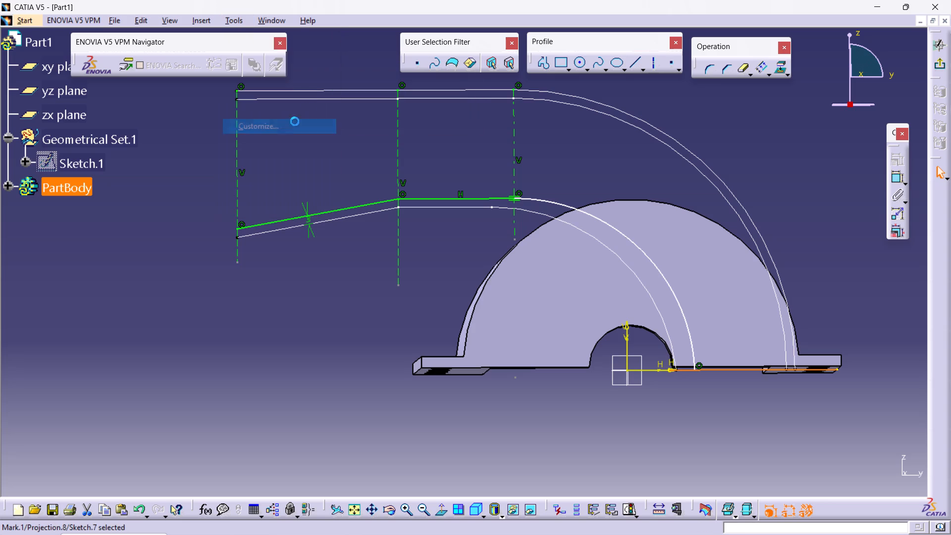
pyautogui.click(750, 237)
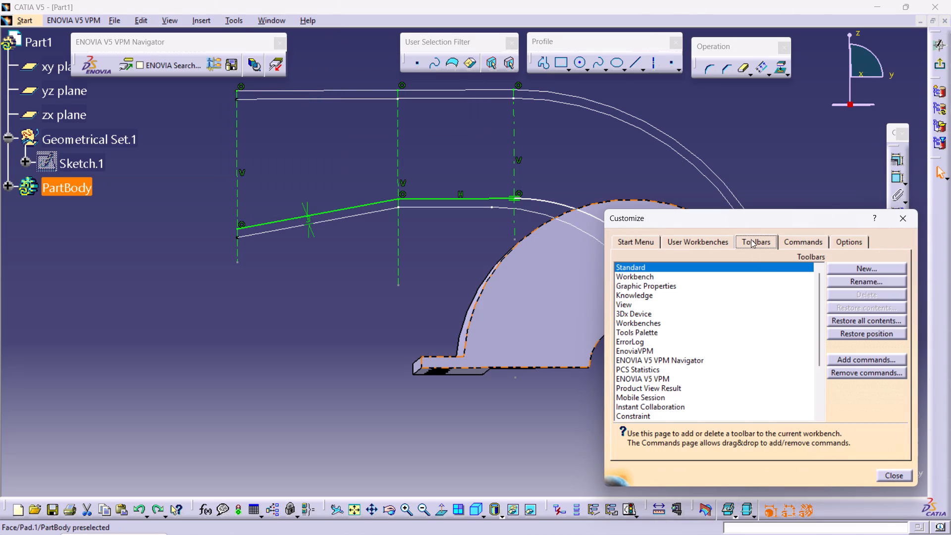
pyautogui.click(890, 315)
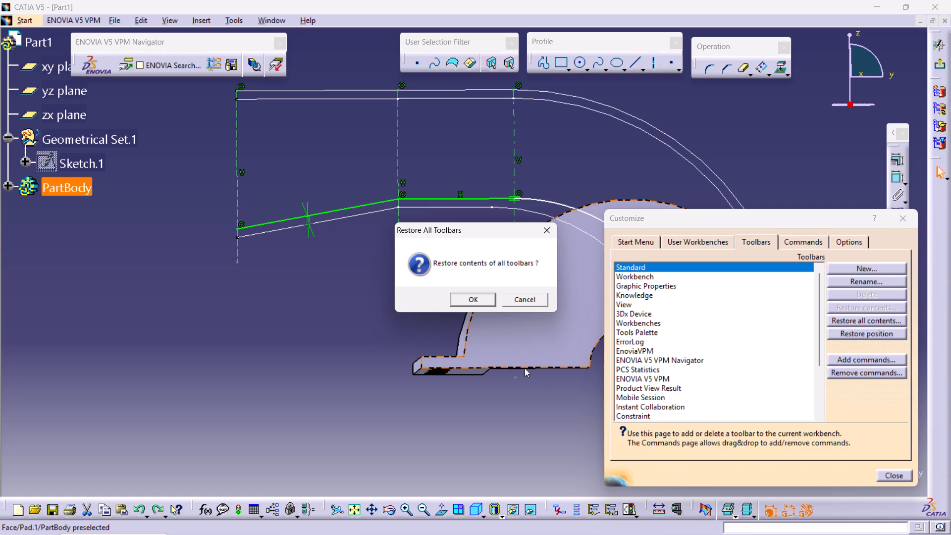
pyautogui.click(481, 299)
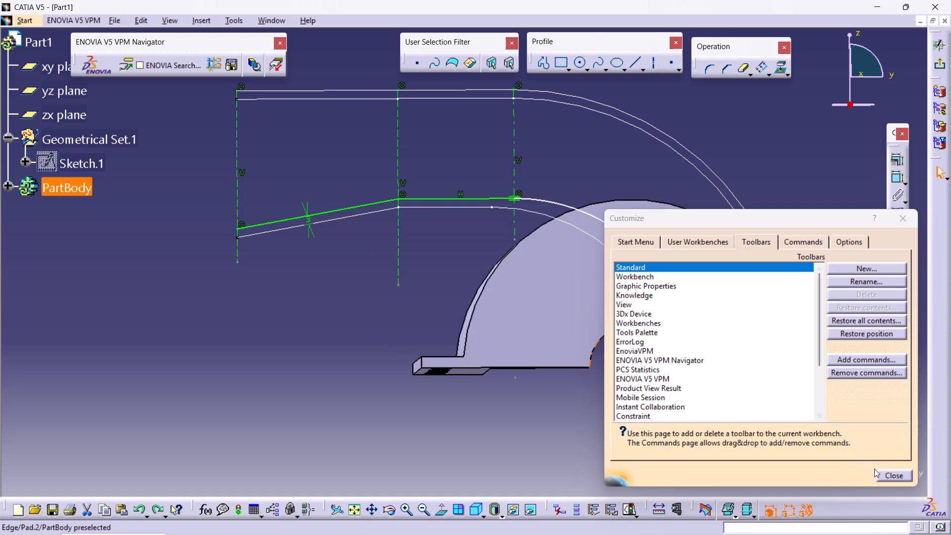
pyautogui.doubleClick(887, 472)
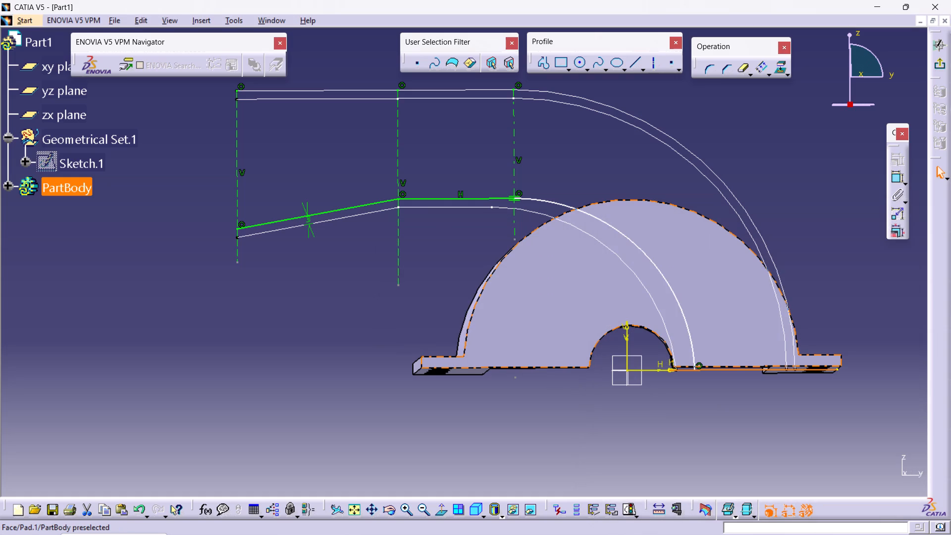
# Restore all toolbars to their default positions through the Customize settings.
pyautogui.click(238, 18)
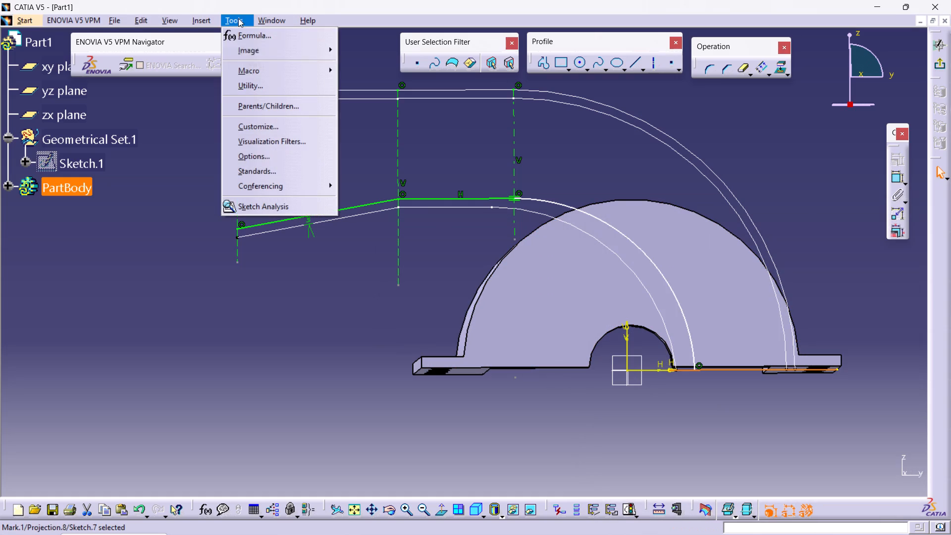
pyautogui.click(284, 126)
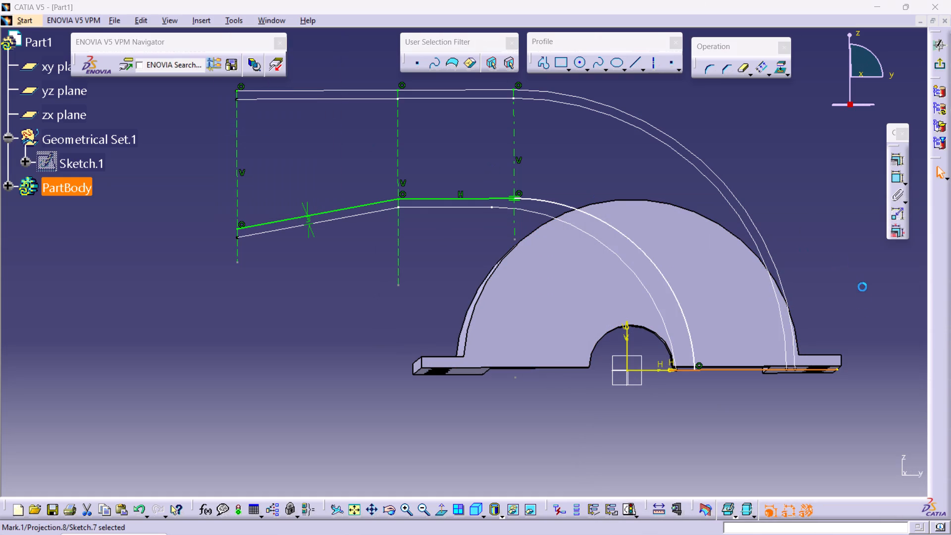
pyautogui.doubleClick(772, 242)
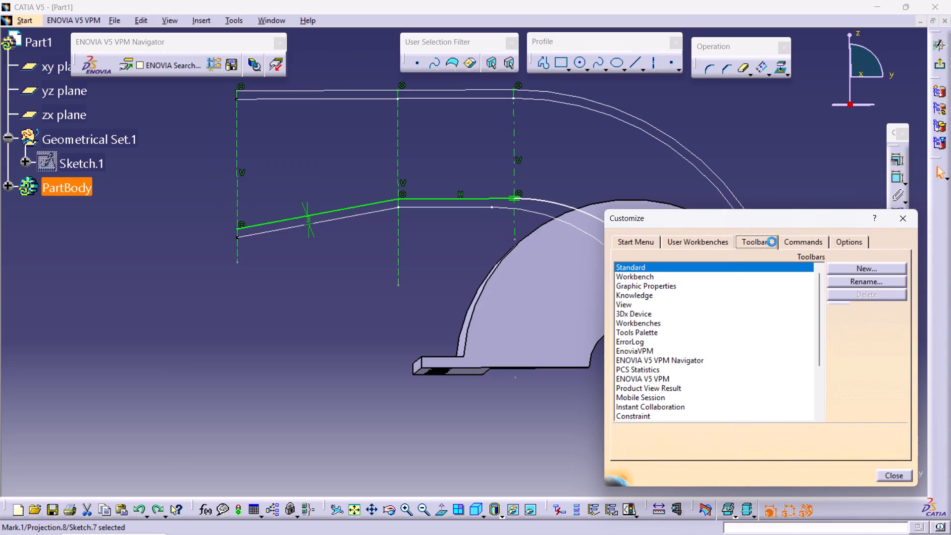
pyautogui.doubleClick(866, 330)
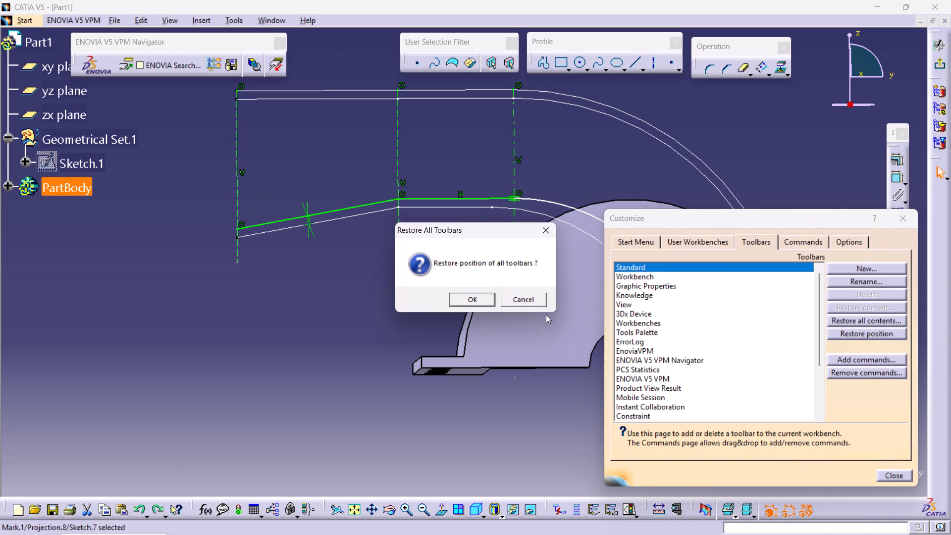
pyautogui.click(468, 298)
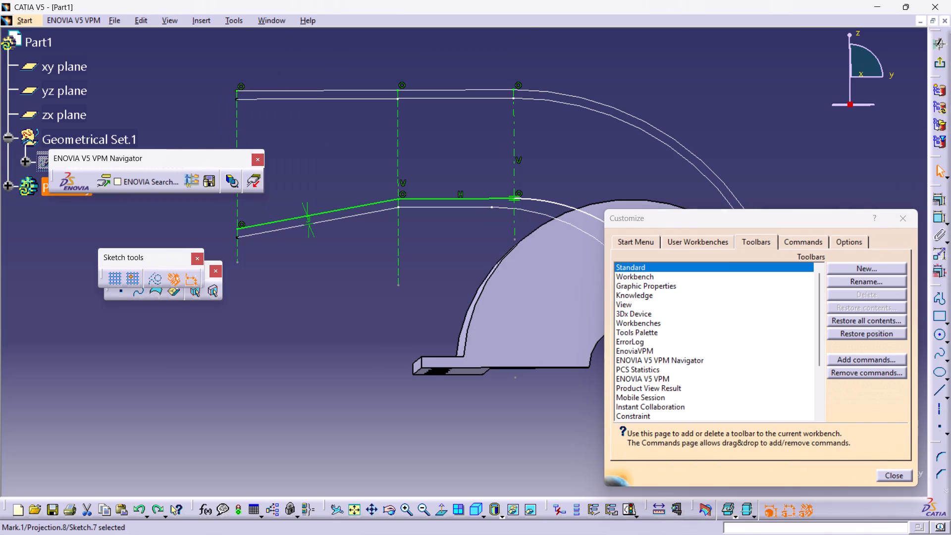
pyautogui.click(898, 476)
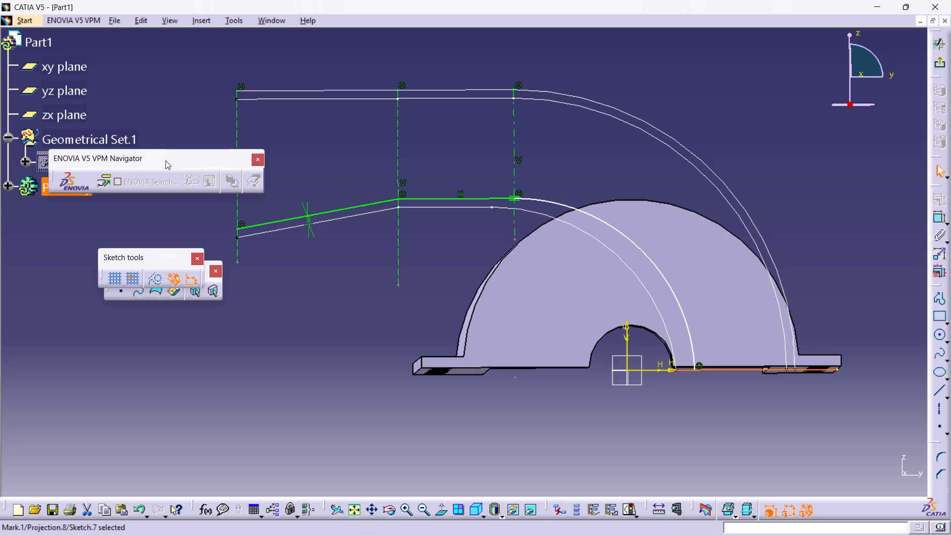
# Float the ENOVIA V5 VPM Navigator and Sketch tools toolbars side by side above the sketched profiles, clear of the specification tree's lower entries.
pyautogui.moveTo(165, 160); pyautogui.dragTo(189, 45)
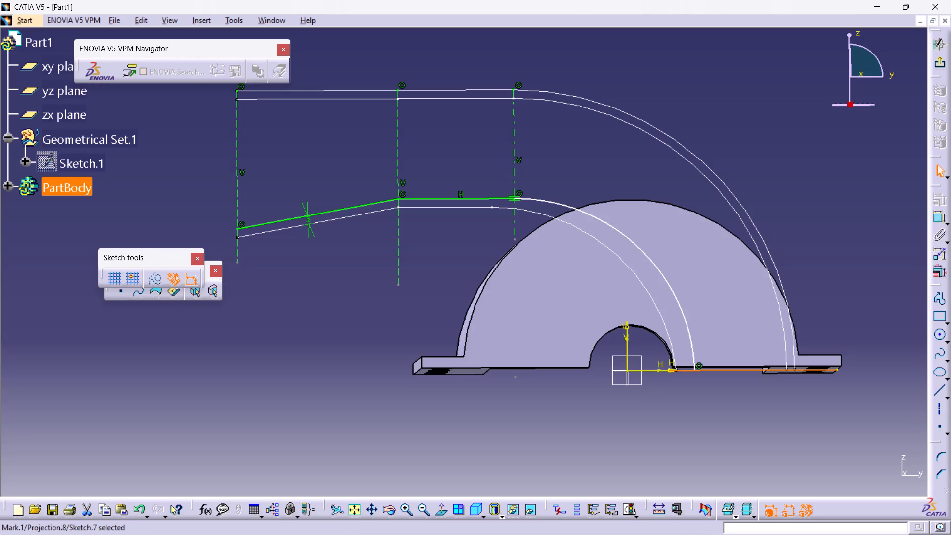
pyautogui.moveTo(139, 258); pyautogui.dragTo(406, 46)
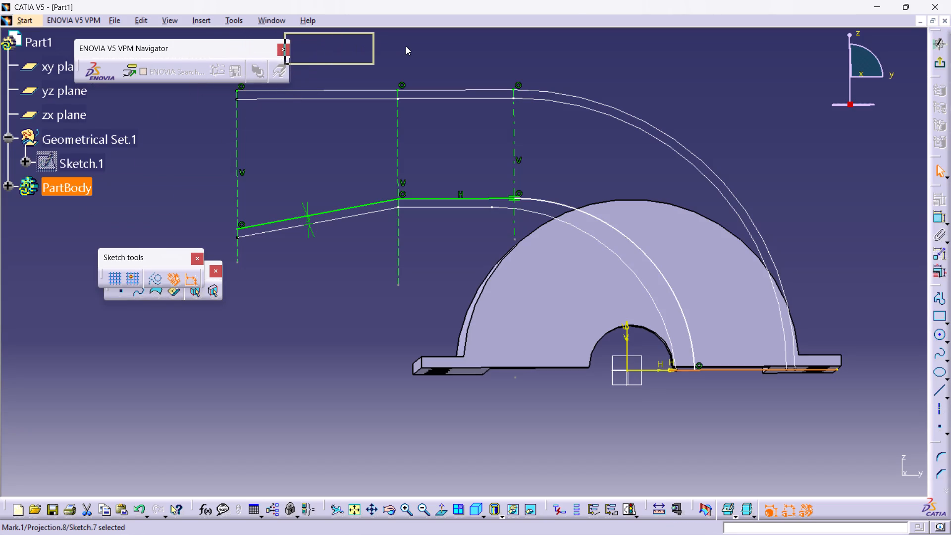
pyautogui.moveTo(406, 46); pyautogui.dragTo(59, 258)
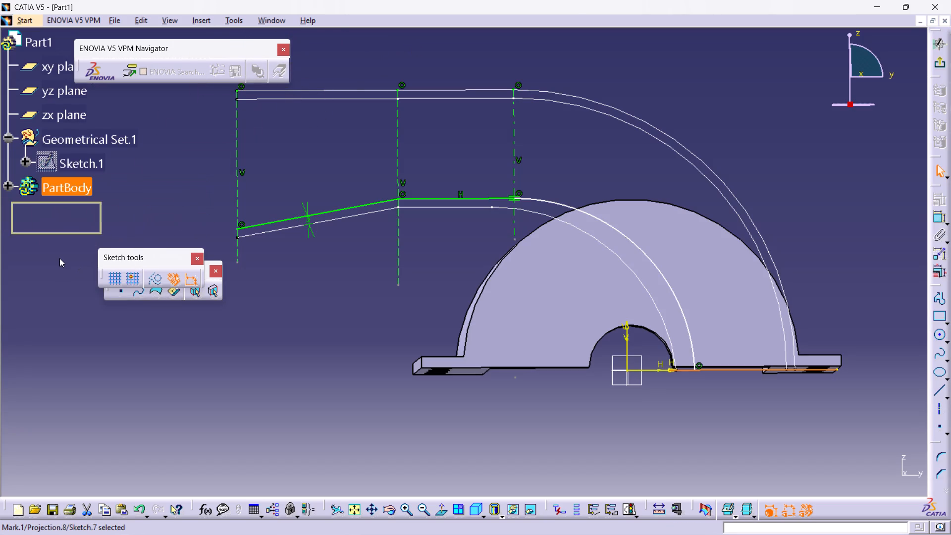
pyautogui.moveTo(59, 258); pyautogui.dragTo(213, 137)
pyautogui.moveTo(213, 137); pyautogui.dragTo(218, 120)
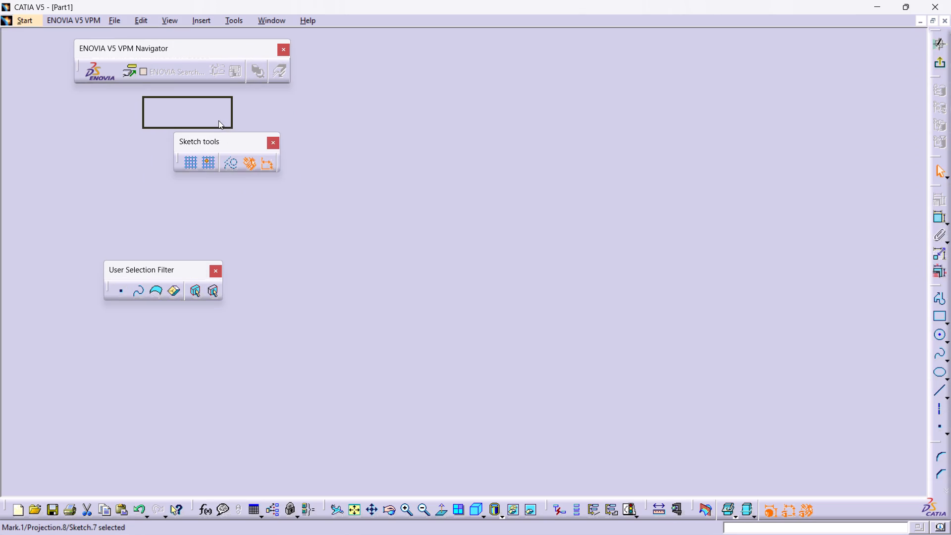
pyautogui.moveTo(218, 120); pyautogui.dragTo(418, 46)
pyautogui.moveTo(421, 48); pyautogui.dragTo(414, 39)
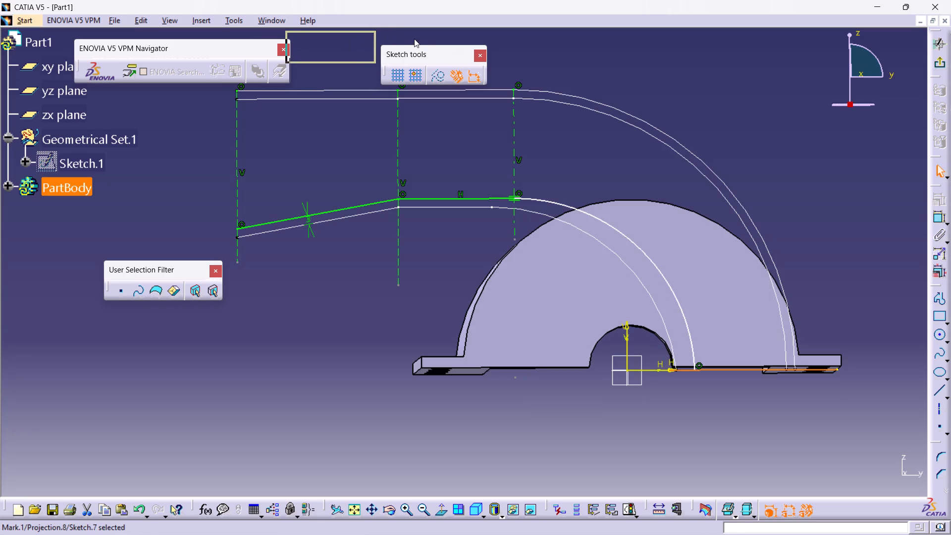
pyautogui.moveTo(414, 39); pyautogui.dragTo(412, 40)
pyautogui.click(398, 48)
pyautogui.moveTo(392, 47); pyautogui.dragTo(377, 41)
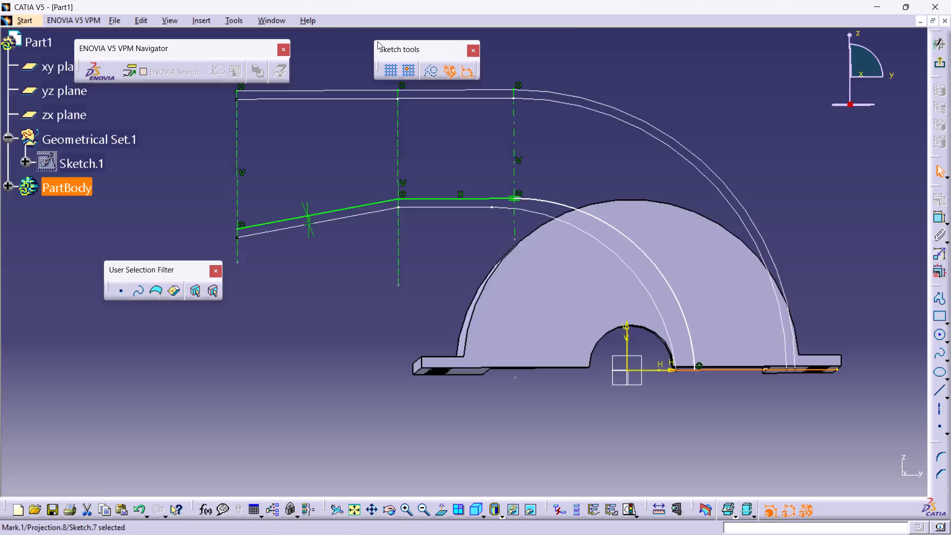
pyautogui.moveTo(377, 41); pyautogui.dragTo(357, 41)
pyautogui.moveTo(378, 50); pyautogui.dragTo(332, 36)
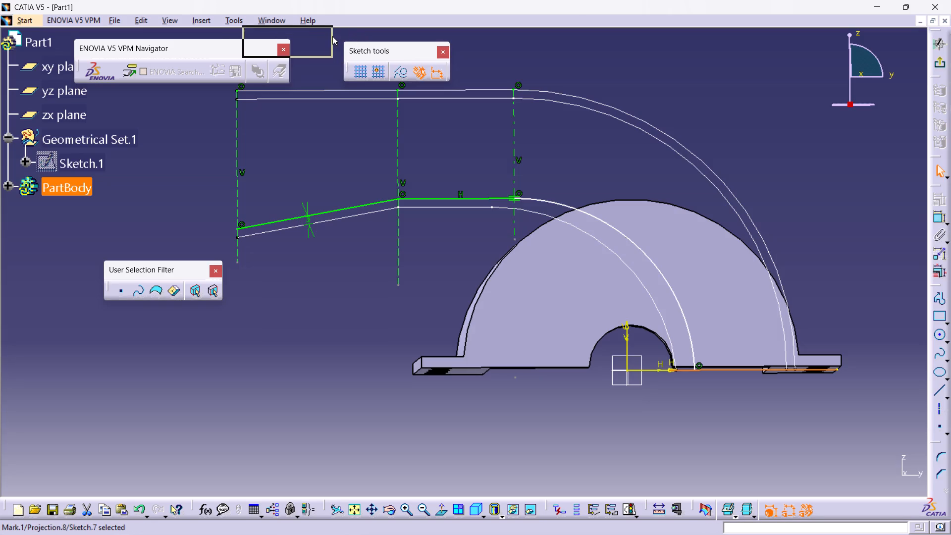
pyautogui.moveTo(332, 36); pyautogui.dragTo(317, 37)
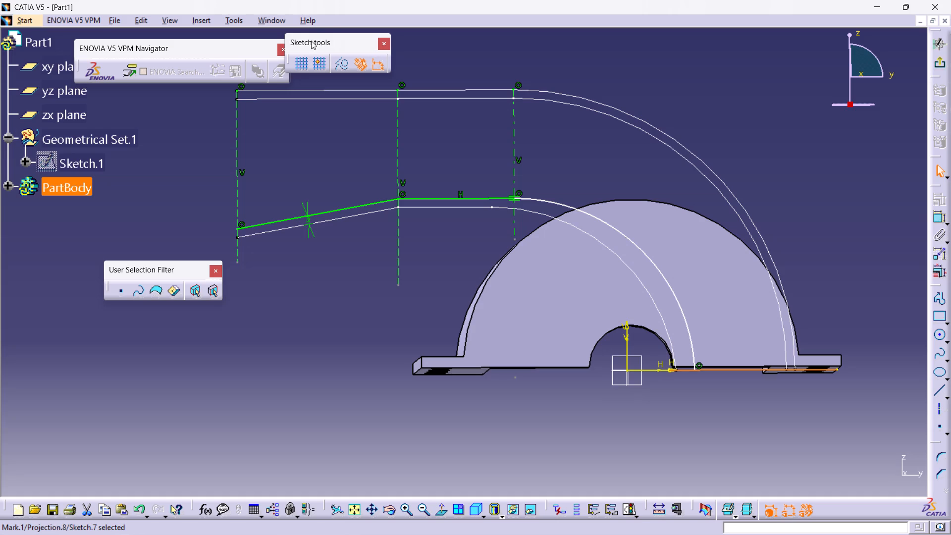
pyautogui.moveTo(311, 41); pyautogui.dragTo(335, 35)
# Place the floating User Selection Filter toolbar beside the Sketch tools toolbar.
pyautogui.moveTo(170, 272); pyautogui.dragTo(172, 268)
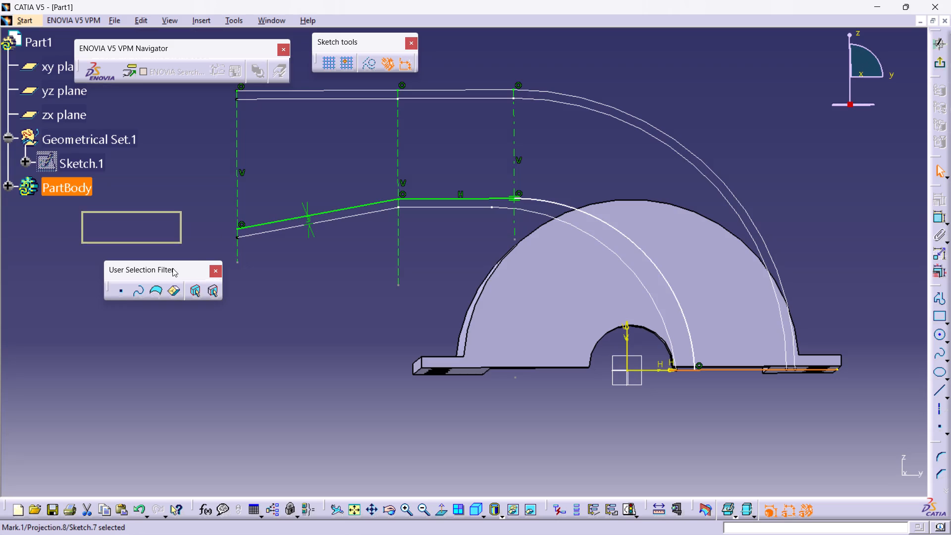
pyautogui.moveTo(172, 268); pyautogui.dragTo(428, 31)
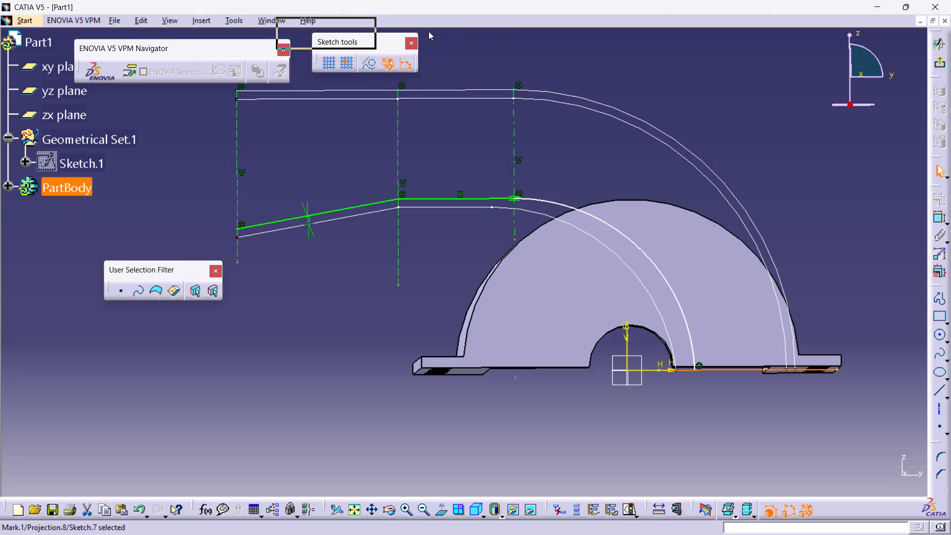
pyautogui.moveTo(428, 31); pyautogui.dragTo(452, 35)
pyautogui.moveTo(444, 33); pyautogui.dragTo(474, 28)
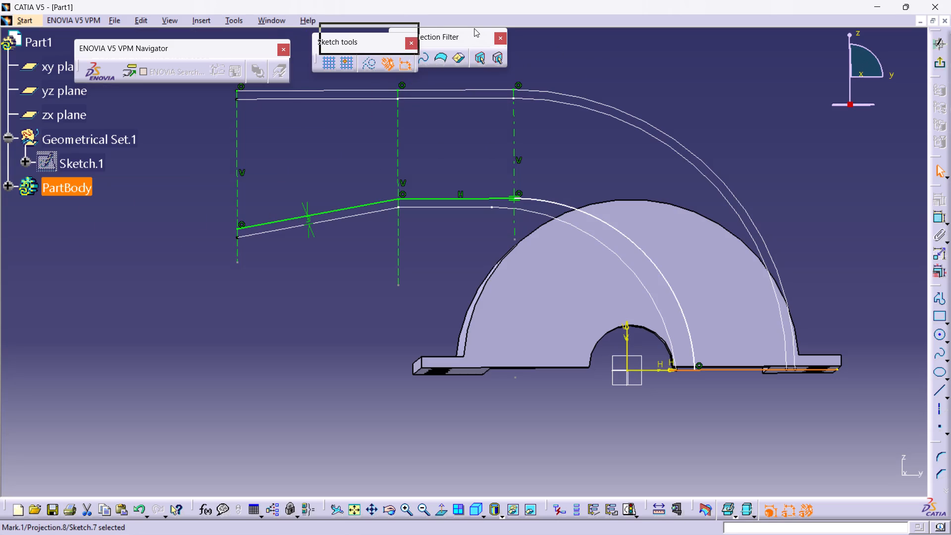
pyautogui.moveTo(474, 28); pyautogui.dragTo(476, 28)
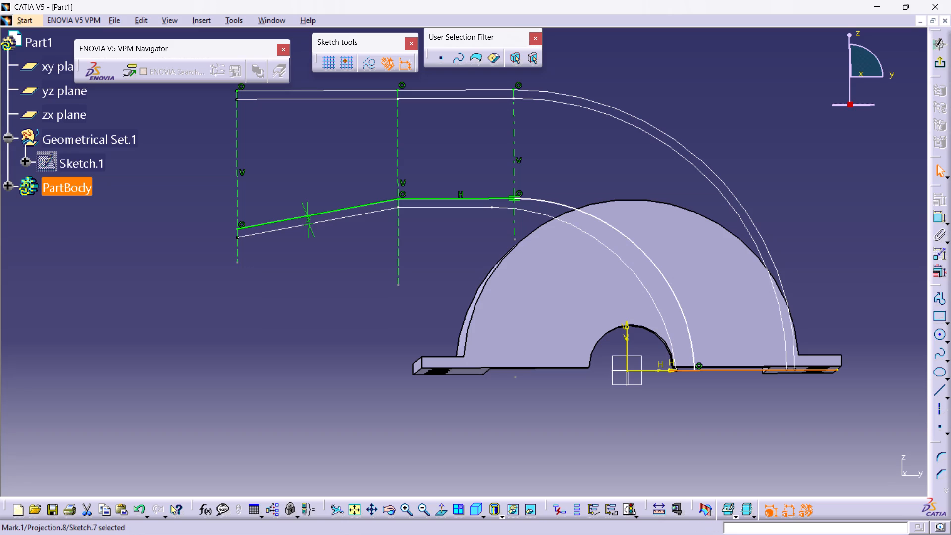
# Detach the Profile toolbar from its dock and float it between the User Selection Filter toolbar and the compass.
pyautogui.moveTo(934, 283); pyautogui.dragTo(832, 202)
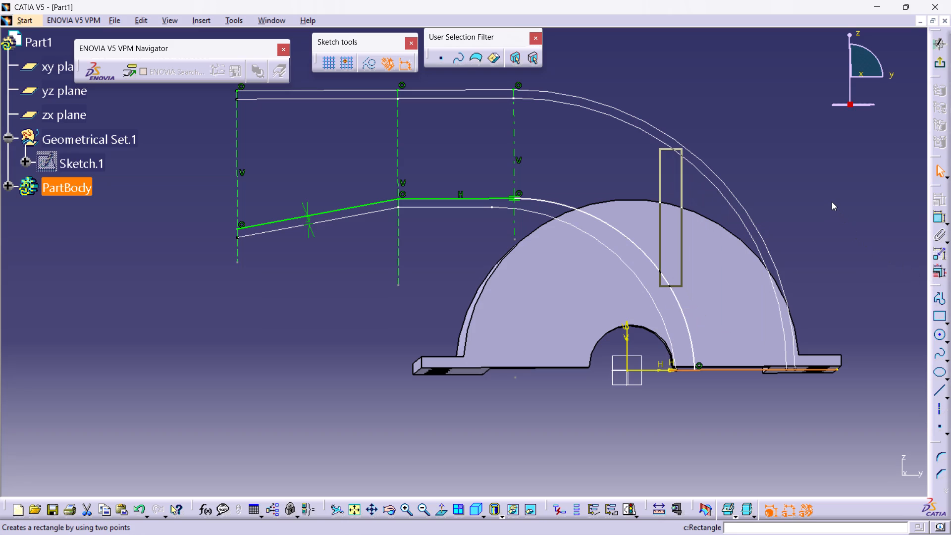
pyautogui.moveTo(832, 202); pyautogui.dragTo(705, 62)
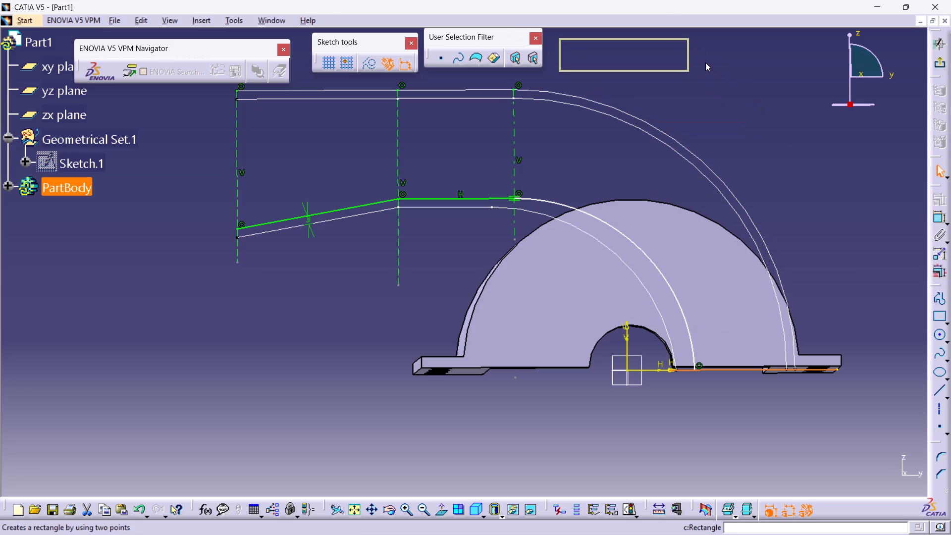
pyautogui.moveTo(705, 62); pyautogui.dragTo(703, 61)
pyautogui.click(703, 61)
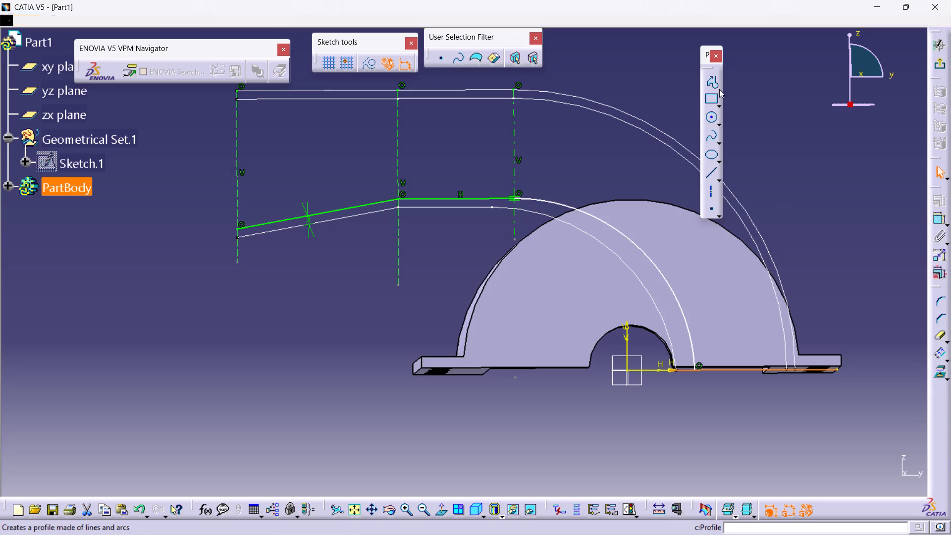
pyautogui.keyDown('ctrl'); pyautogui.click(719, 89); pyautogui.keyUp('ctrl')
pyautogui.keyDown('ctrl'); pyautogui.click(753, 87); pyautogui.keyUp('ctrl')
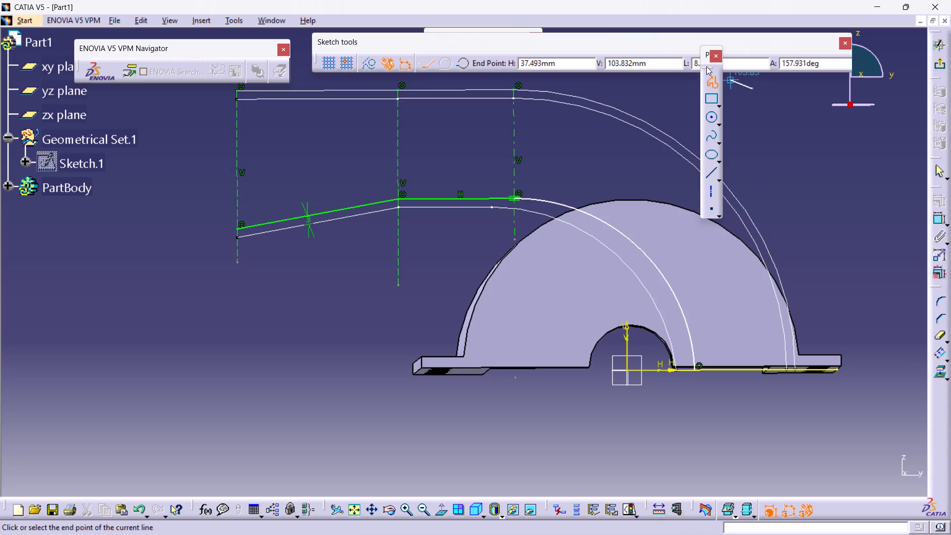
pyautogui.moveTo(706, 66); pyautogui.dragTo(711, 50)
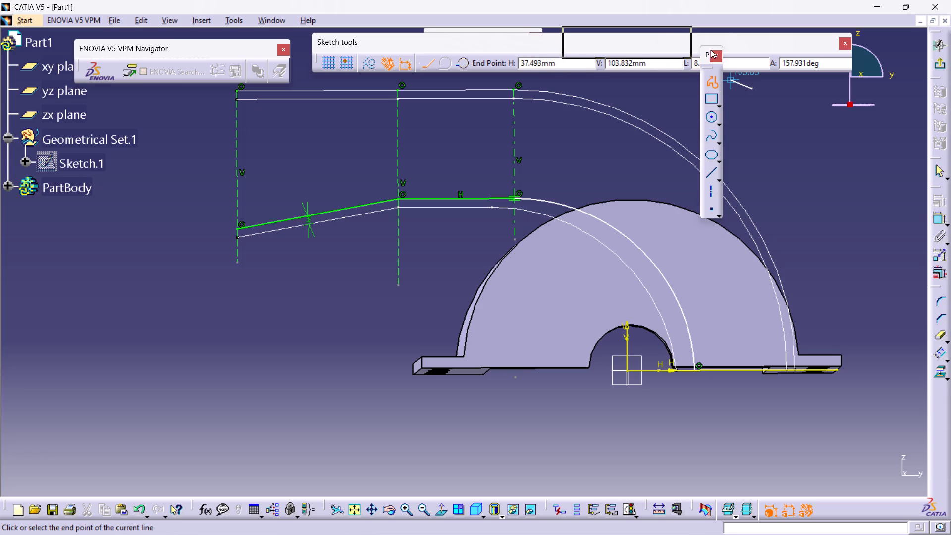
pyautogui.moveTo(711, 50); pyautogui.dragTo(711, 50)
pyautogui.click(711, 50)
# Dock the Sketch tools toolbar directly beneath the menu bar and exit the accidentally started Profile command.
pyautogui.moveTo(634, 45); pyautogui.dragTo(644, 11)
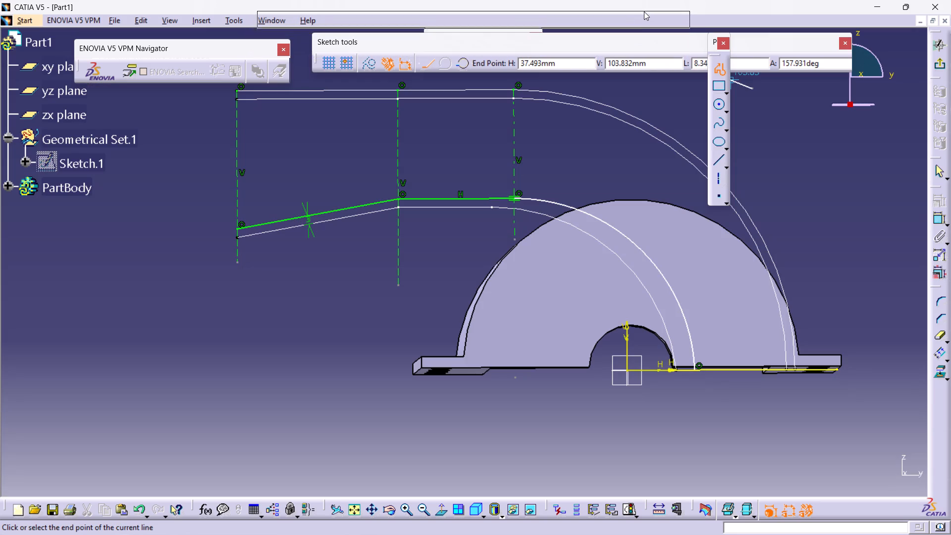
pyautogui.moveTo(644, 11); pyautogui.dragTo(647, 11)
pyautogui.click(647, 11)
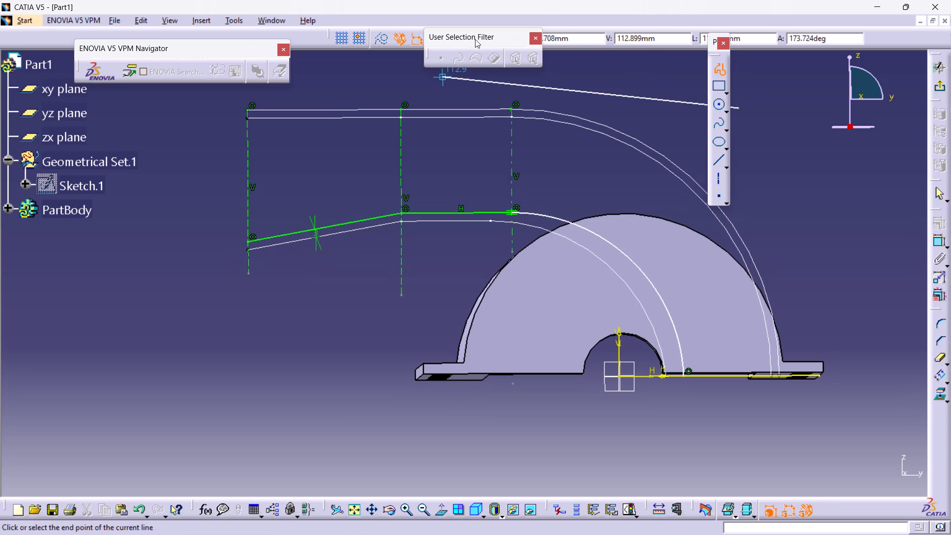
pyautogui.click(712, 69)
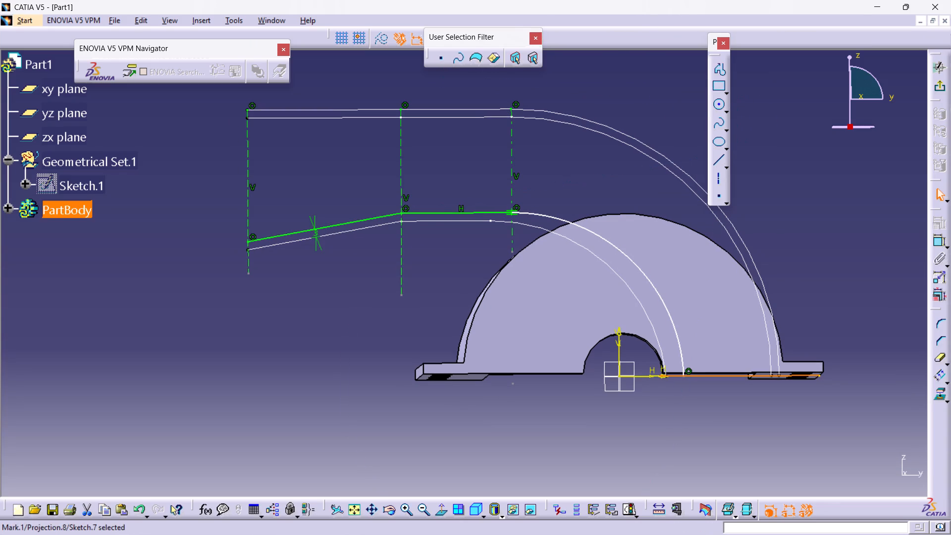
# Move the floating User Selection Filter toolbar just below the docked Sketch tools toolbar.
pyautogui.moveTo(494, 31); pyautogui.dragTo(454, 70)
pyautogui.click(452, 67)
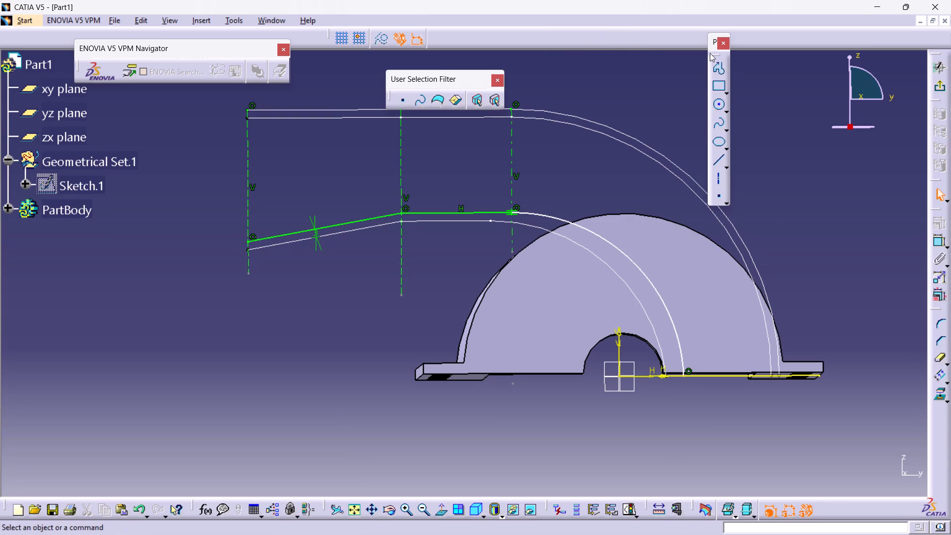
# Dock the floating Profile toolbar horizontally in the same row as the Sketch tools toolbar.
pyautogui.moveTo(710, 53); pyautogui.dragTo(659, 51)
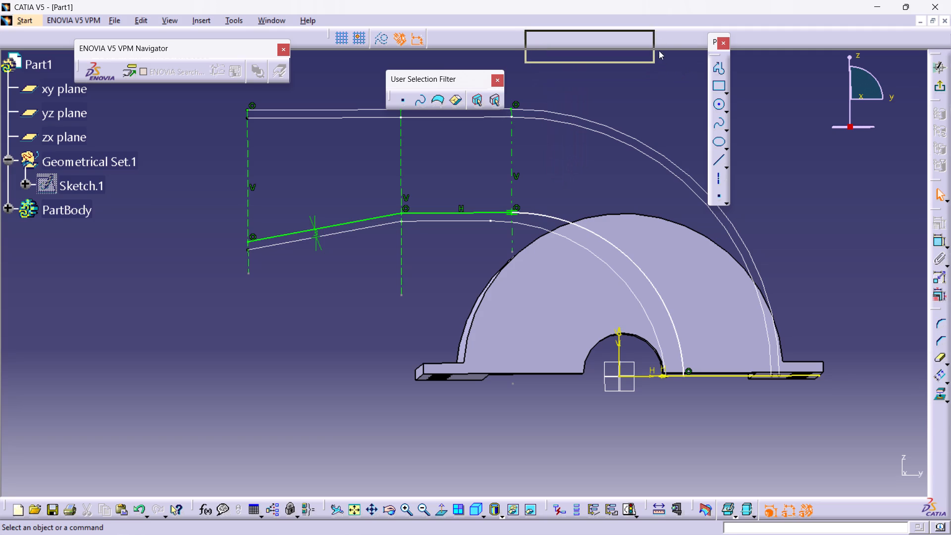
pyautogui.moveTo(659, 51); pyautogui.dragTo(656, 35)
pyautogui.moveTo(690, 31); pyautogui.dragTo(618, 45)
pyautogui.moveTo(619, 43); pyautogui.dragTo(611, 30)
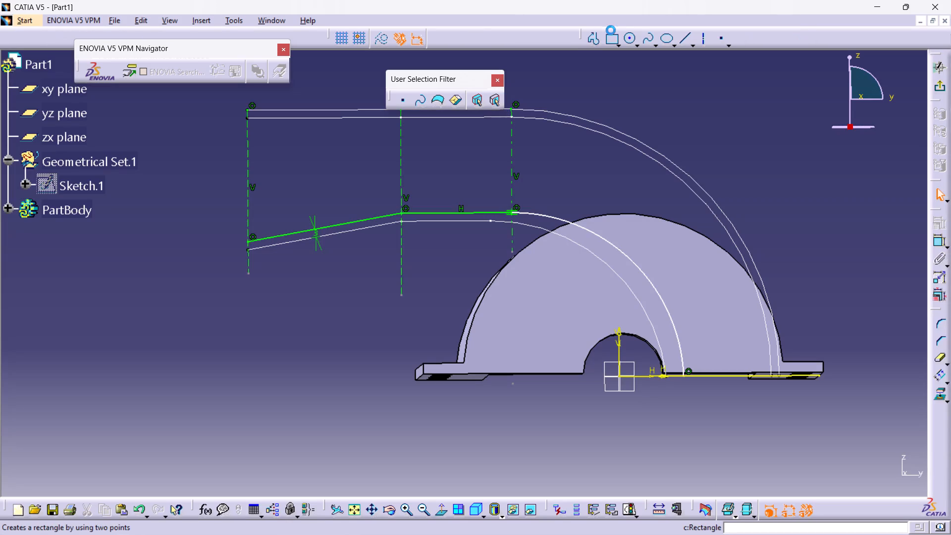
# Dock the floating User Selection Filter toolbar in the top row, directly after the Profile toolbar.
pyautogui.click(432, 74)
pyautogui.moveTo(440, 81); pyautogui.dragTo(748, 24)
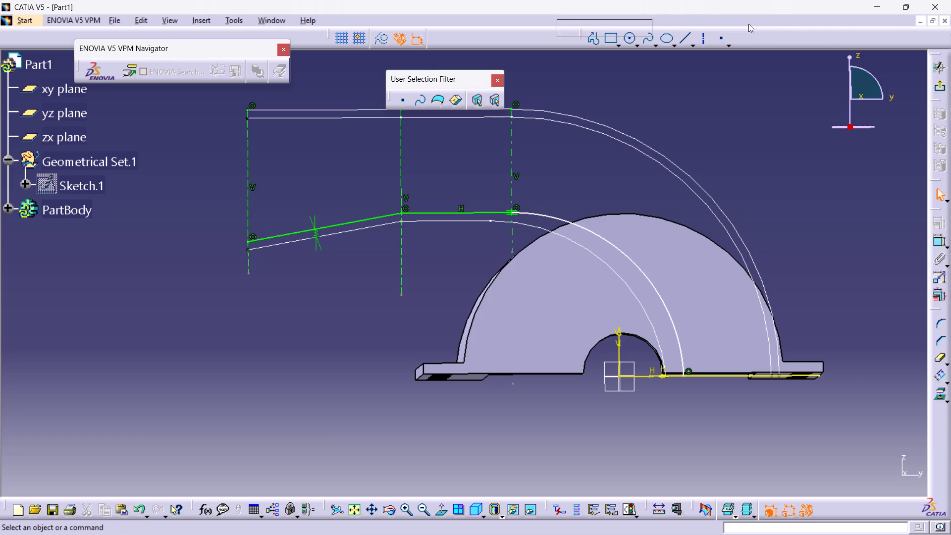
pyautogui.moveTo(748, 24); pyautogui.dragTo(778, 34)
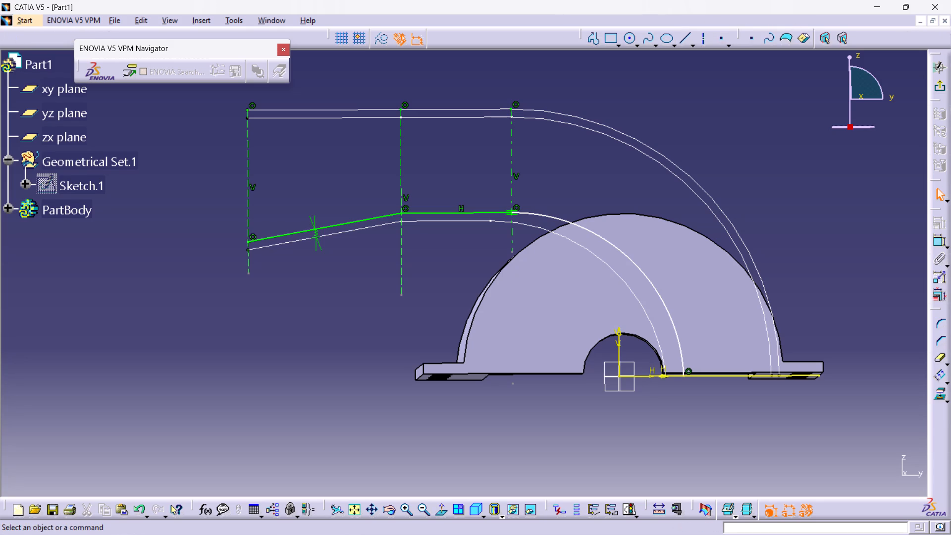
# Detach the vertical Operation toolbar from its dock and float it just below the compass.
pyautogui.moveTo(937, 309); pyautogui.dragTo(883, 220)
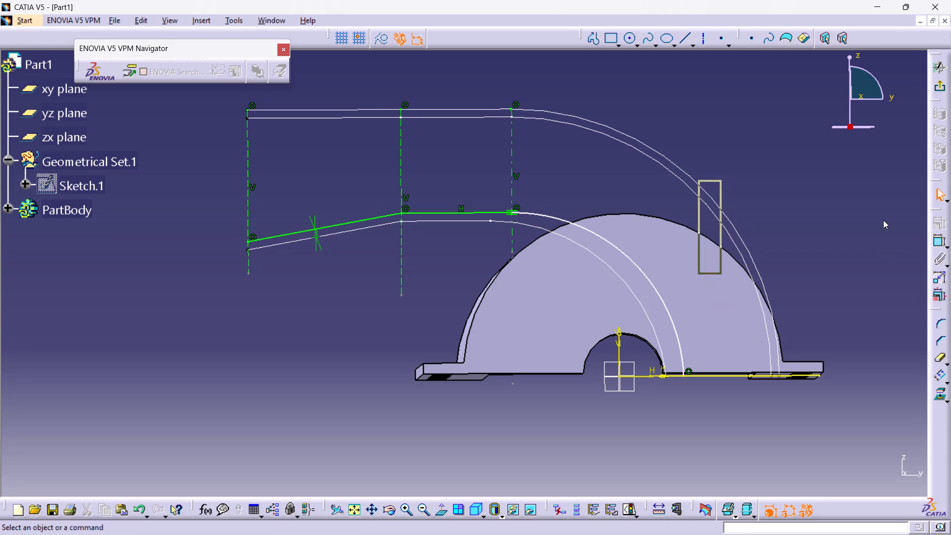
pyautogui.moveTo(883, 220); pyautogui.dragTo(890, 146)
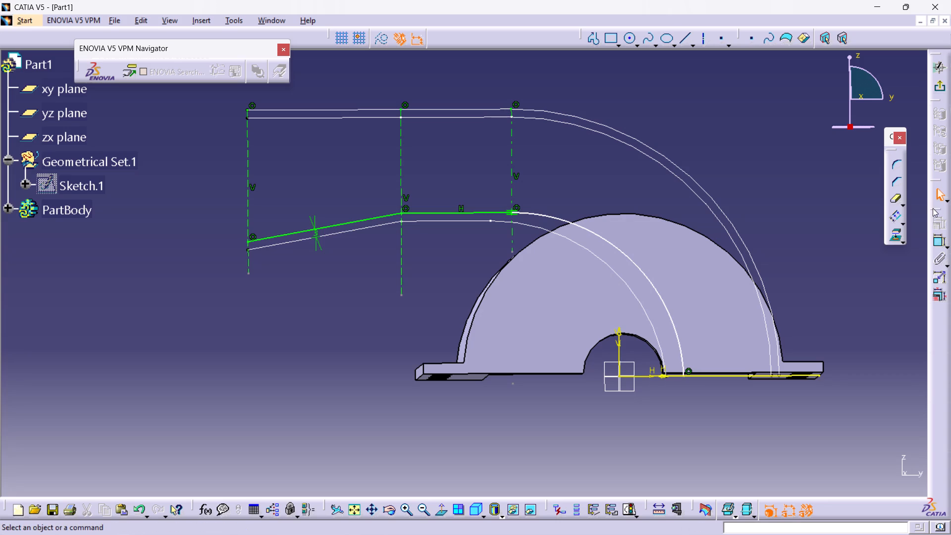
# Detach the Constraint toolbar from its dock and float it horizontally beside the compass.
pyautogui.moveTo(936, 208); pyautogui.dragTo(829, 100)
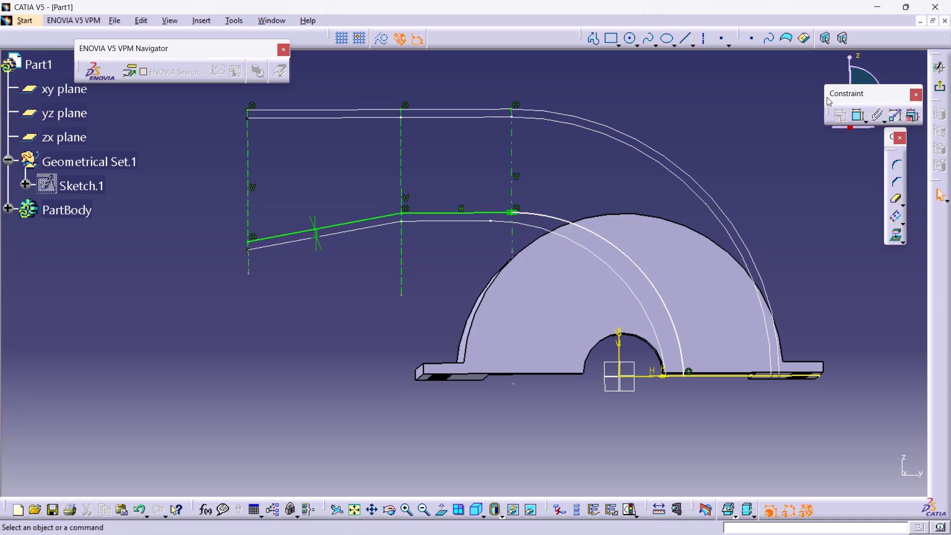
pyautogui.moveTo(874, 86); pyautogui.dragTo(745, 58)
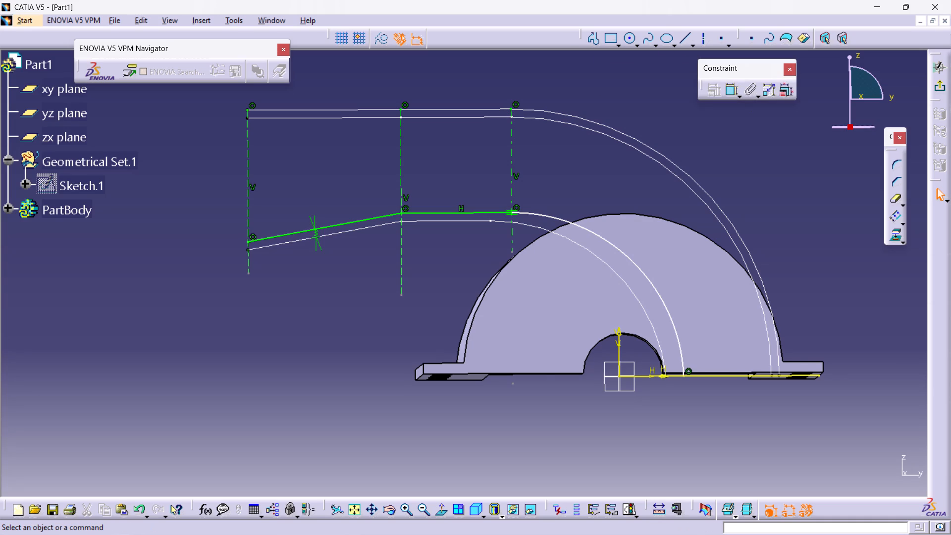
pyautogui.click(823, 226)
# View the sketch plane squarely and convert the projected horizontal line along the bracket's base into a construction element.
pyautogui.click(434, 508)
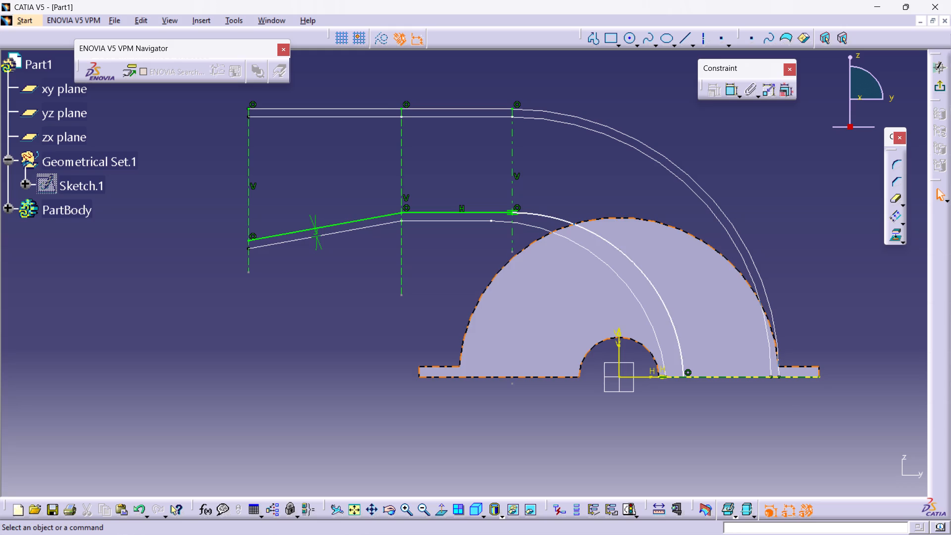
pyautogui.click(683, 379)
pyautogui.click(699, 404)
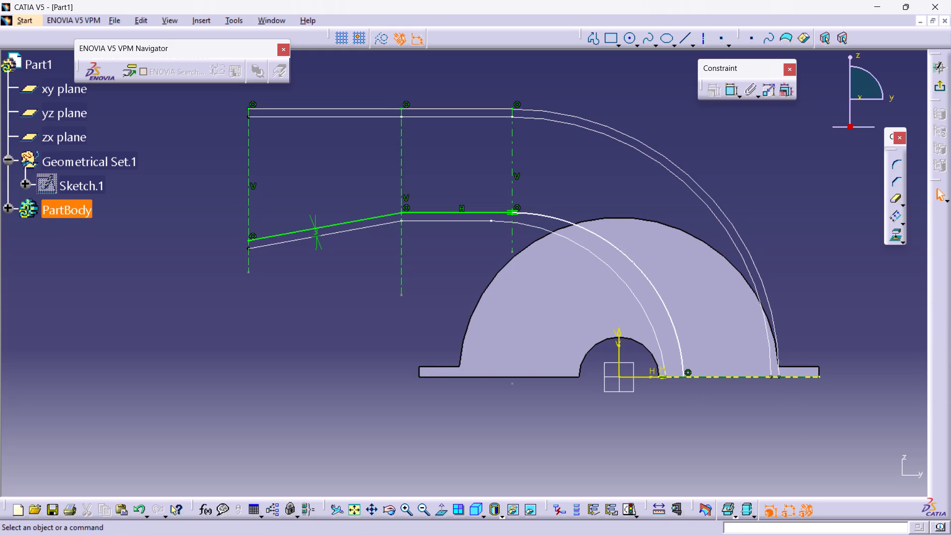
pyautogui.click(709, 377)
pyautogui.click(385, 44)
pyautogui.click(576, 107)
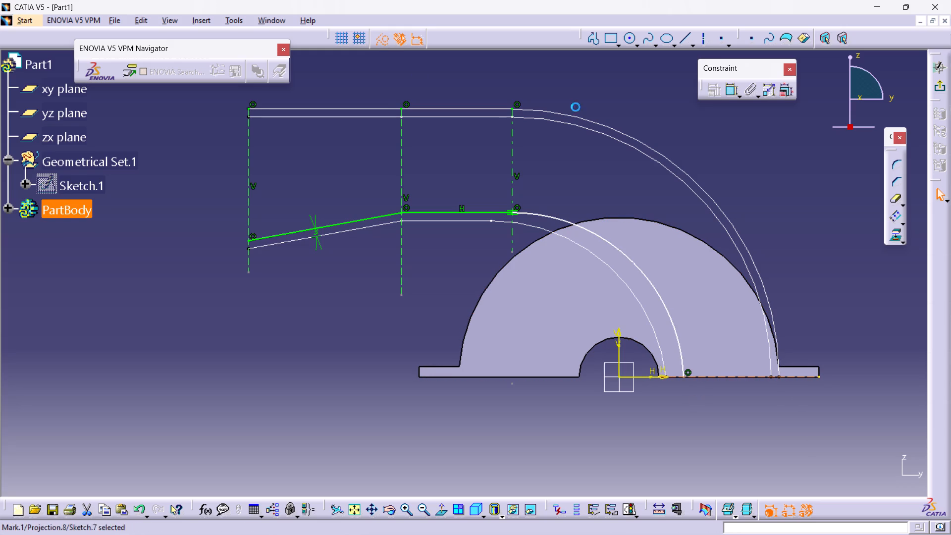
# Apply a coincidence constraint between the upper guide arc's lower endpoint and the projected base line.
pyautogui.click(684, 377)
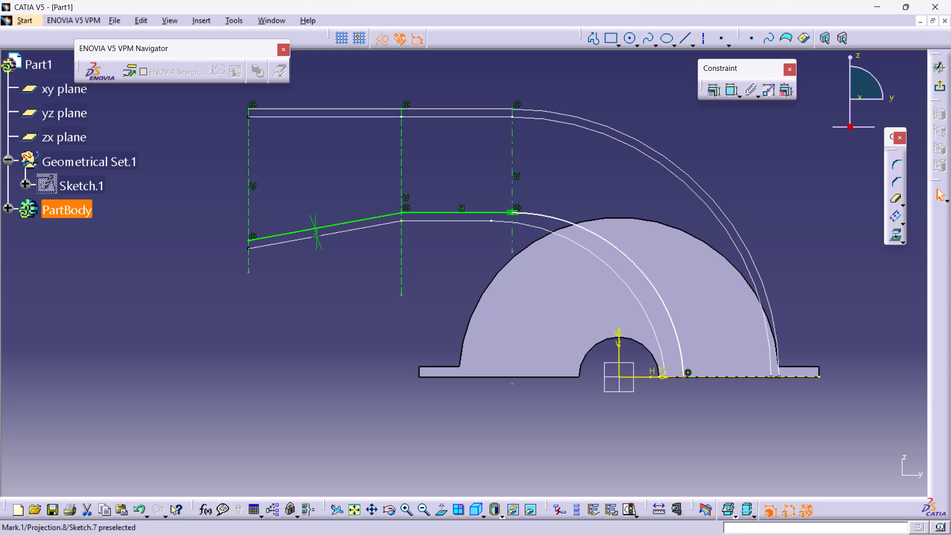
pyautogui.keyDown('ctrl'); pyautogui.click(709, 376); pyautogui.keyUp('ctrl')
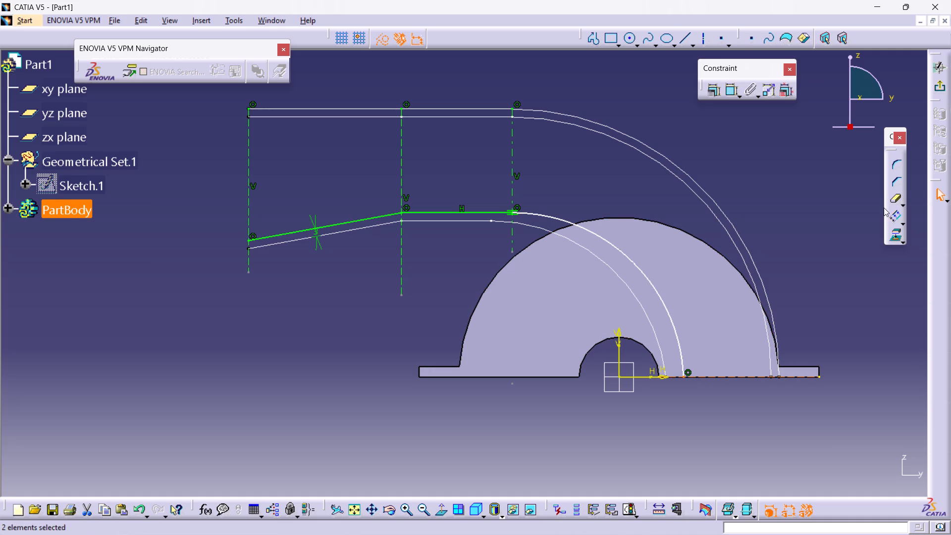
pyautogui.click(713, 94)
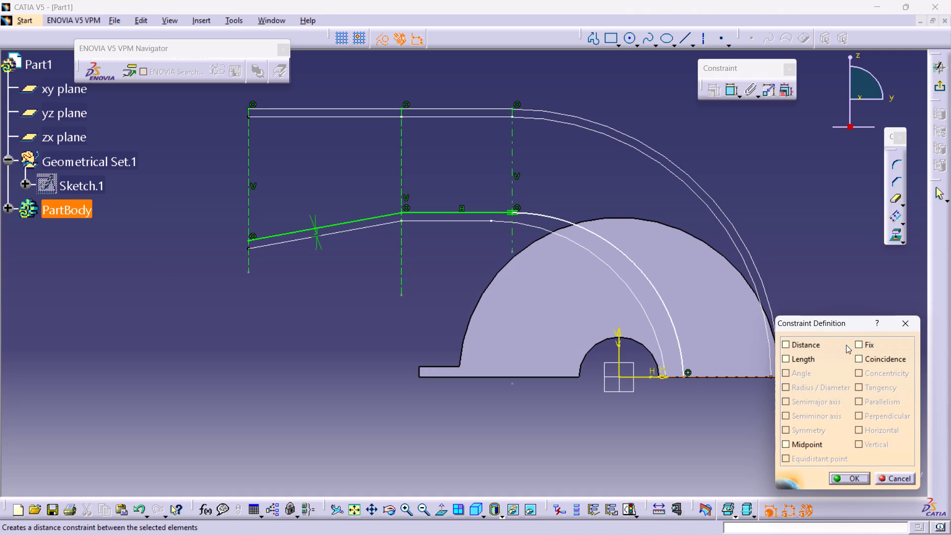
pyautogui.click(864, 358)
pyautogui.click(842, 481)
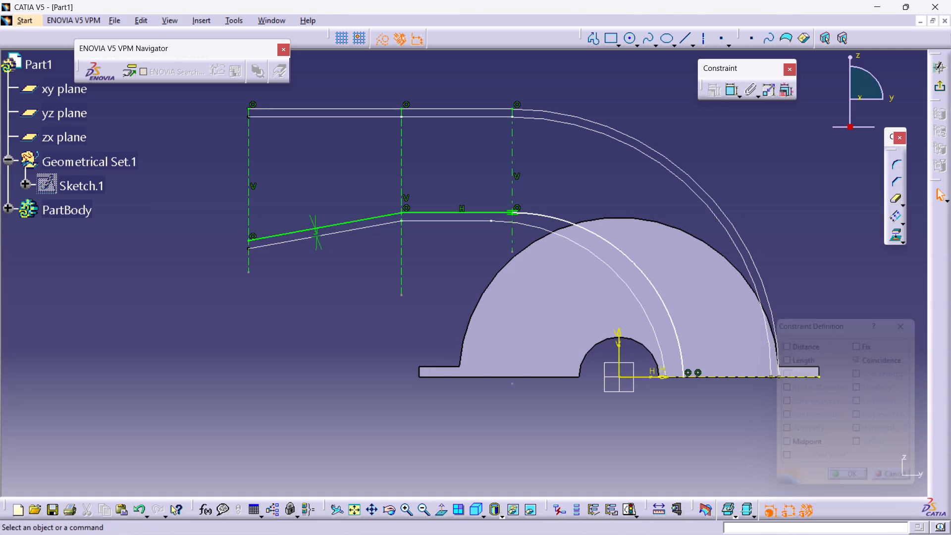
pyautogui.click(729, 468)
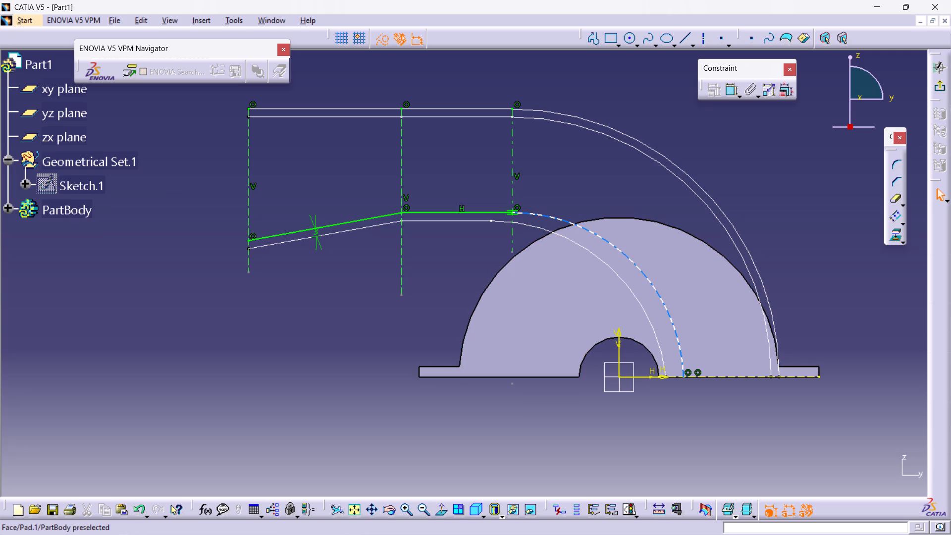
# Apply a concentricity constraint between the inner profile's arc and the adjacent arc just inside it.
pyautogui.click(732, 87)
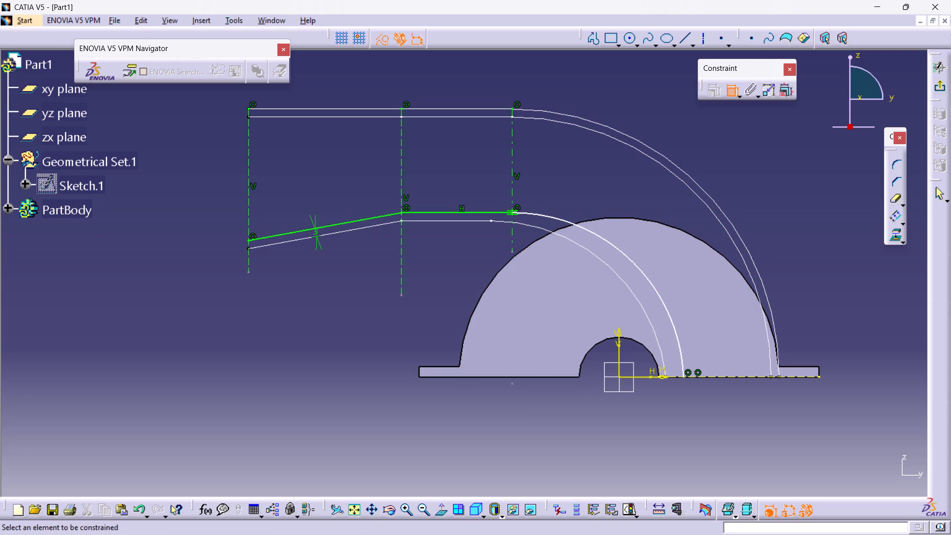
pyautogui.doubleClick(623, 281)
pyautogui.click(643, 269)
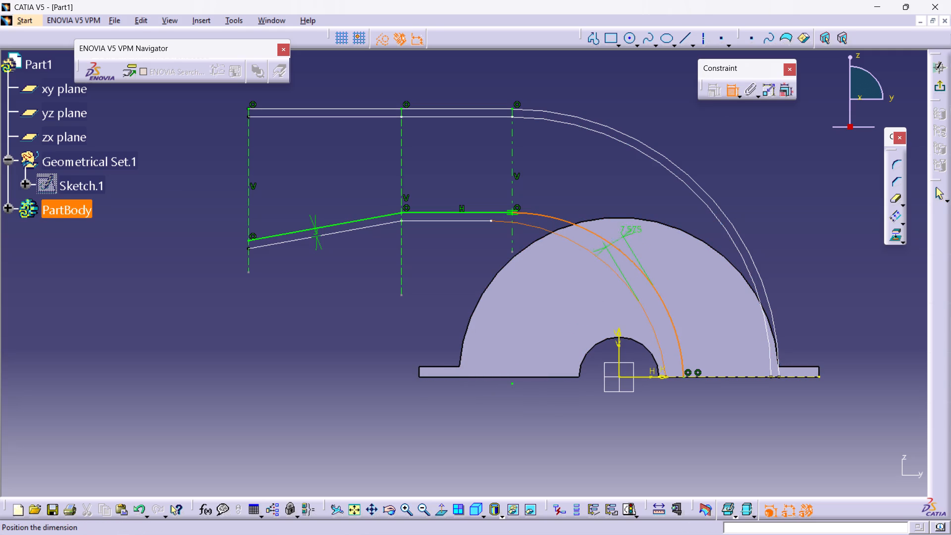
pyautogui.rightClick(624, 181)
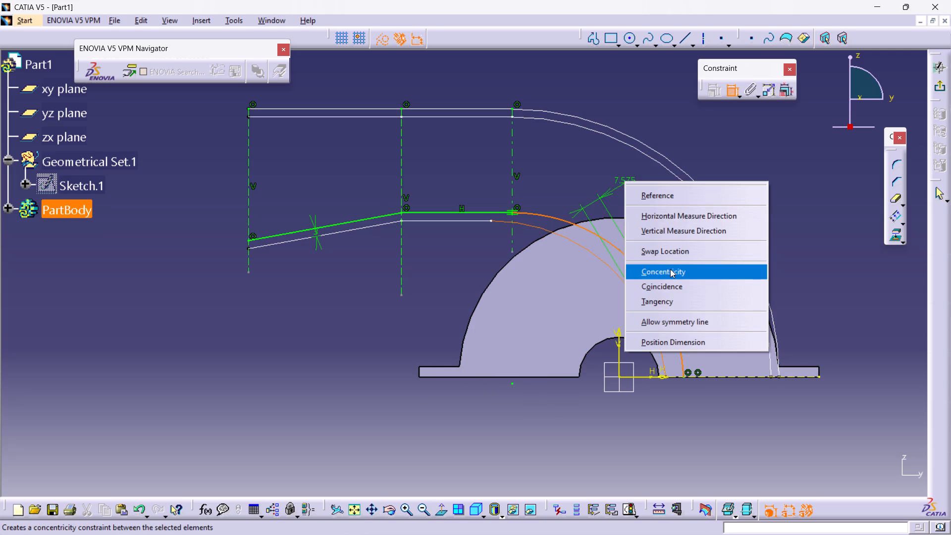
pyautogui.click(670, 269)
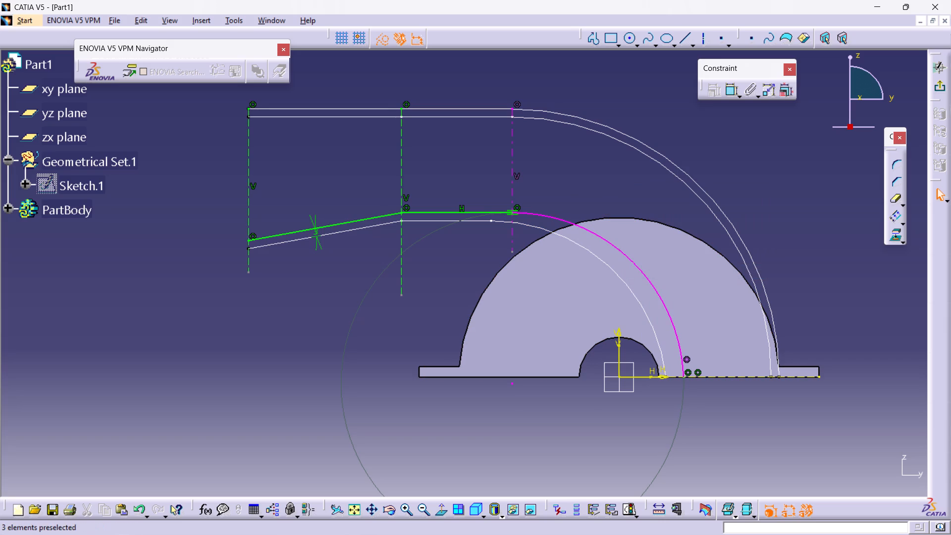
# Delete the inner profile's arc that runs from the horizontal line's end to the base line.
pyautogui.rightClick(661, 301)
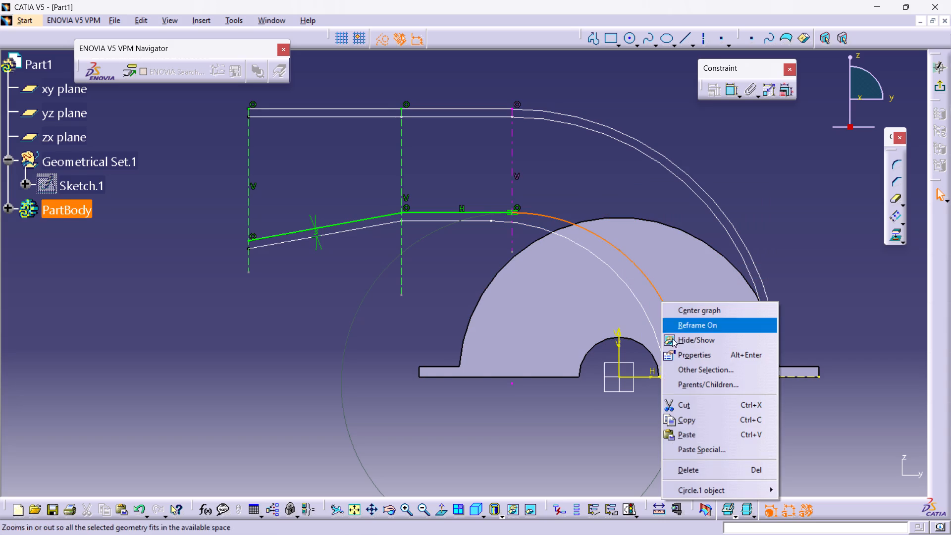
pyautogui.click(711, 462)
pyautogui.click(792, 468)
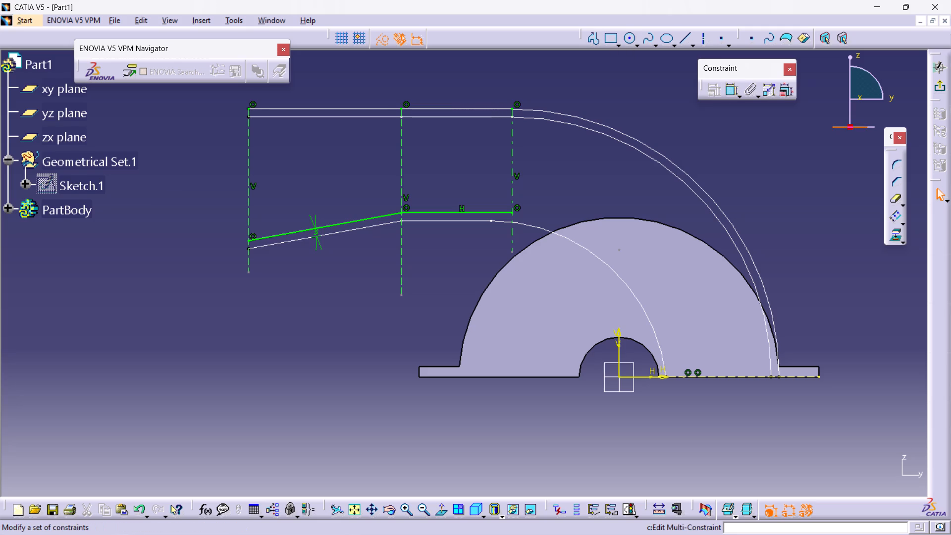
pyautogui.click(772, 147)
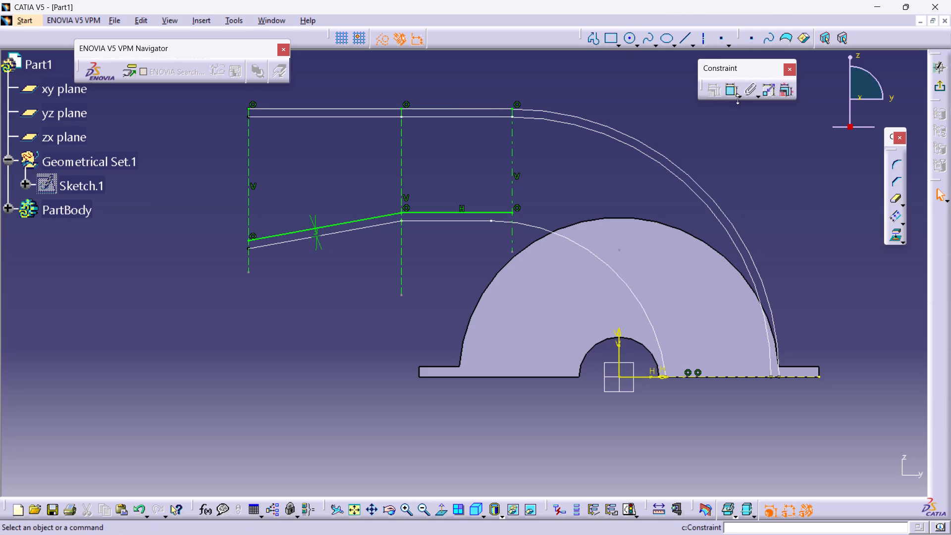
# Draw a standard, non-construction arc through three points from the green horizontal line's end to the existing point on the base line.
pyautogui.click(637, 44)
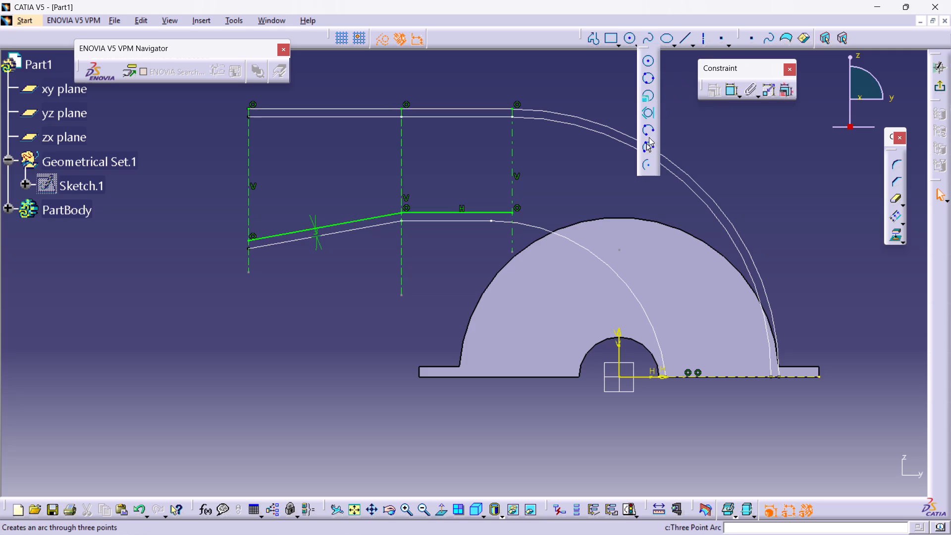
pyautogui.click(647, 141)
pyautogui.click(512, 213)
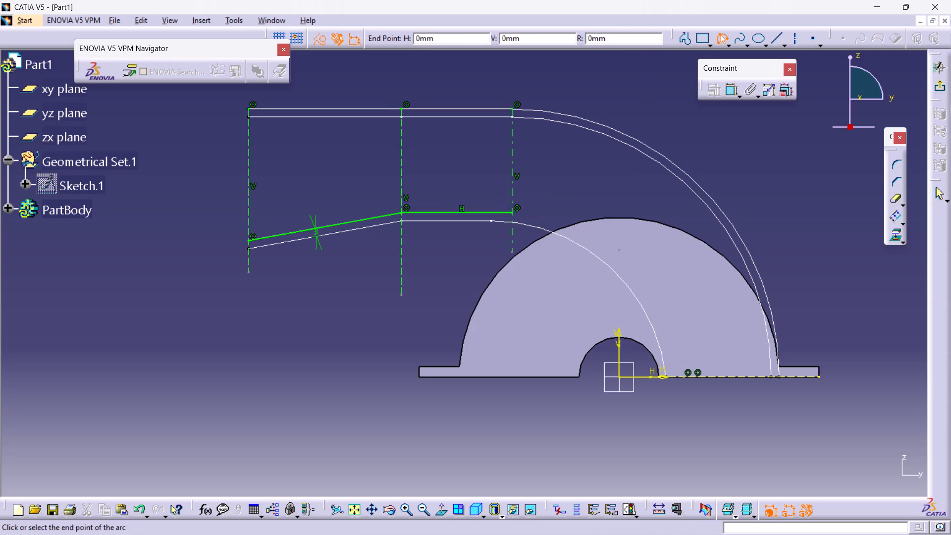
pyautogui.click(686, 374)
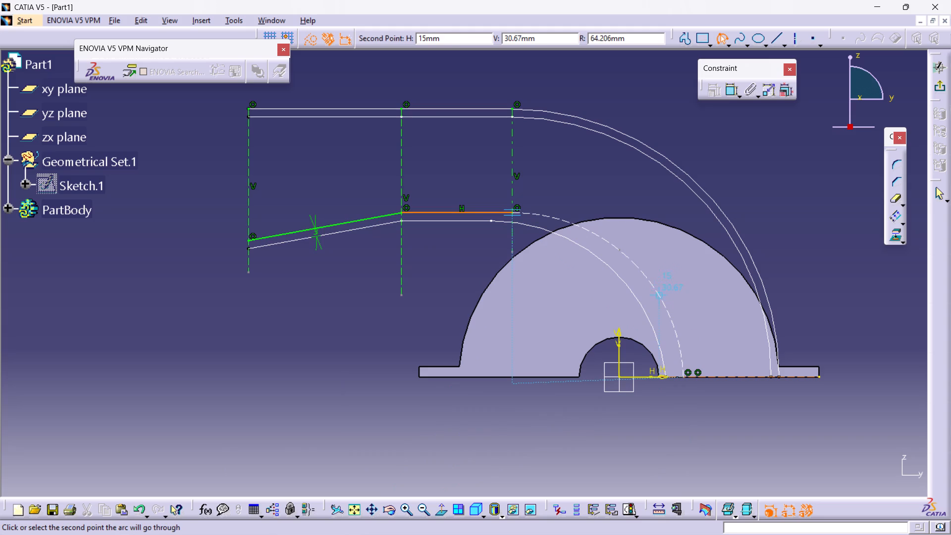
pyautogui.click(313, 41)
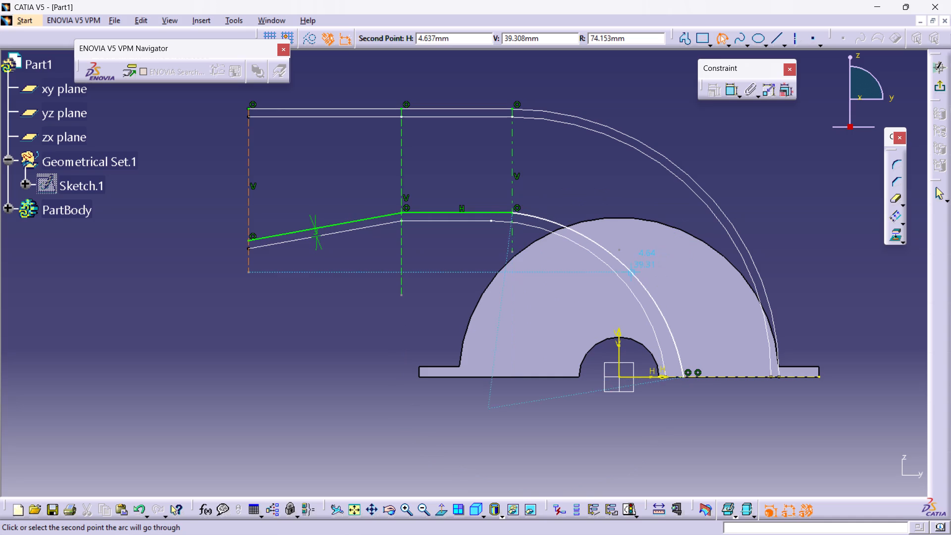
pyautogui.click(636, 274)
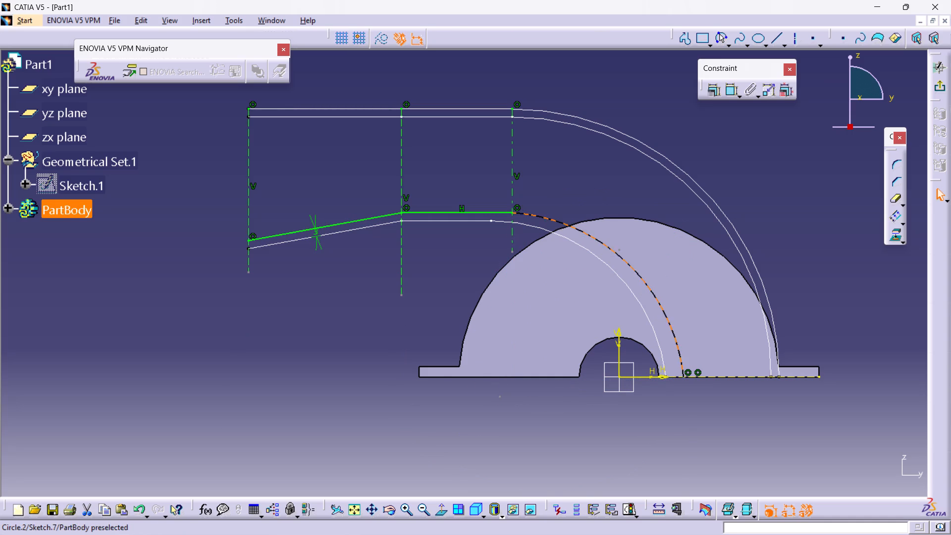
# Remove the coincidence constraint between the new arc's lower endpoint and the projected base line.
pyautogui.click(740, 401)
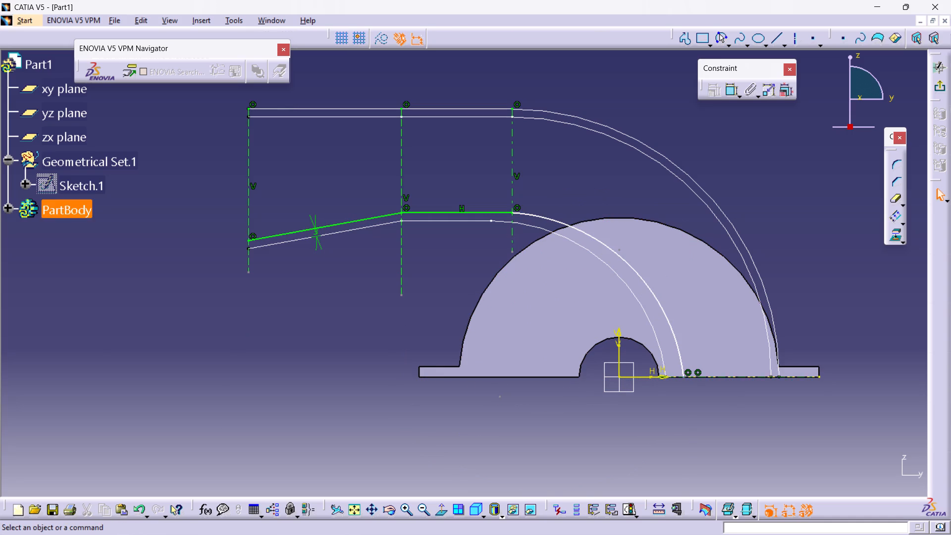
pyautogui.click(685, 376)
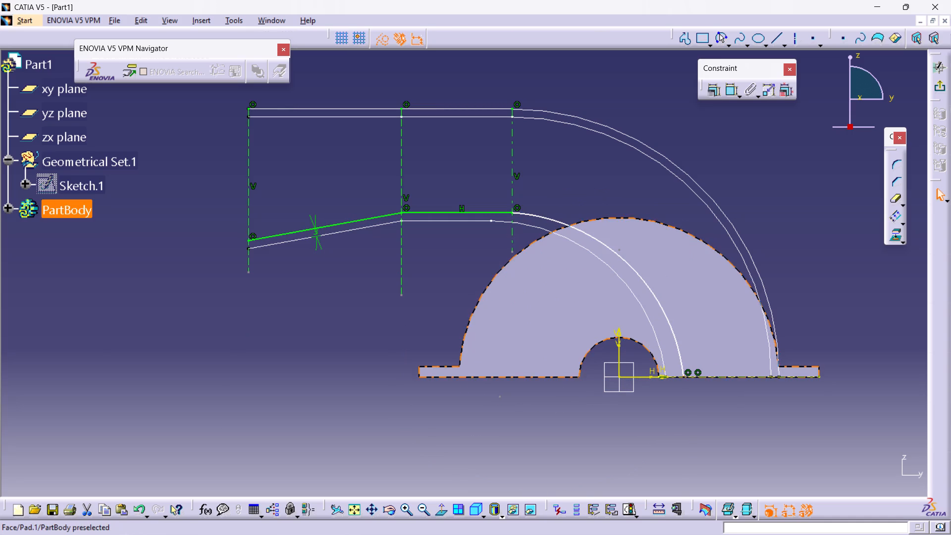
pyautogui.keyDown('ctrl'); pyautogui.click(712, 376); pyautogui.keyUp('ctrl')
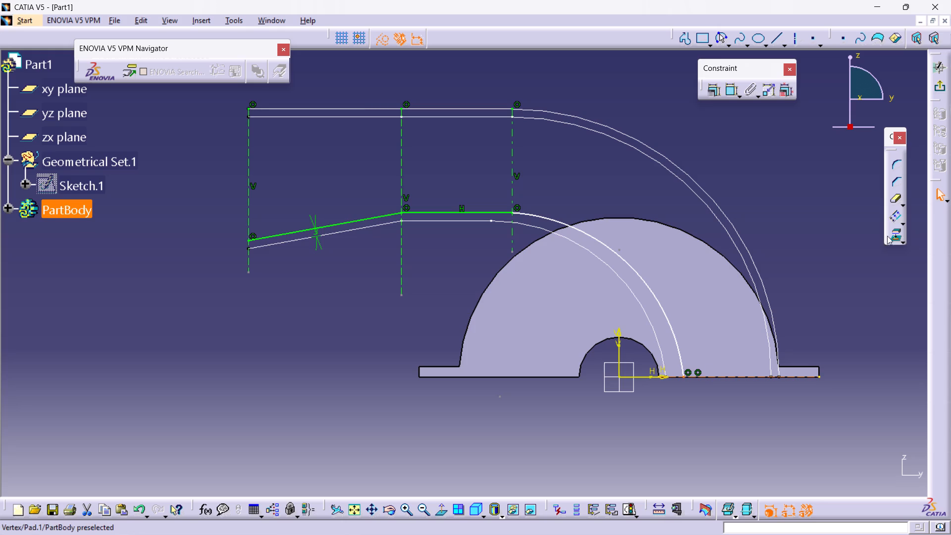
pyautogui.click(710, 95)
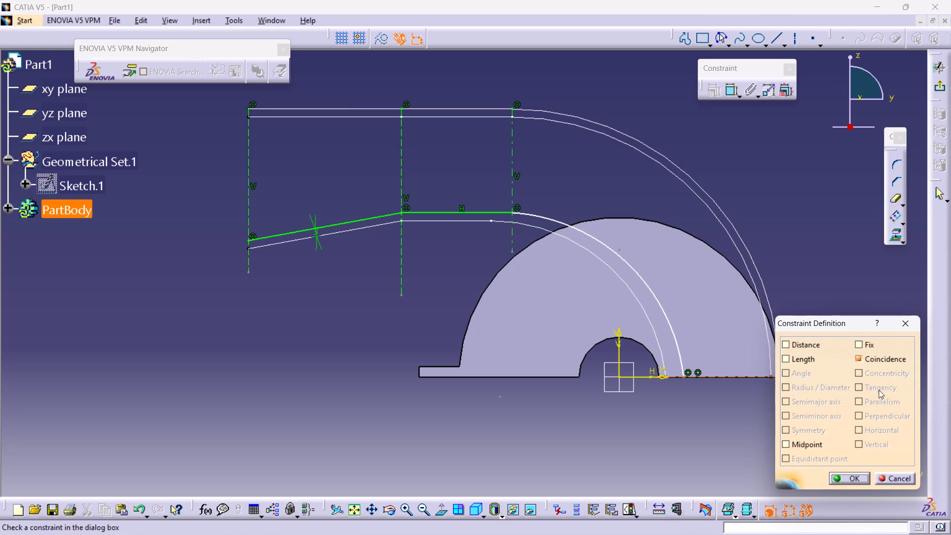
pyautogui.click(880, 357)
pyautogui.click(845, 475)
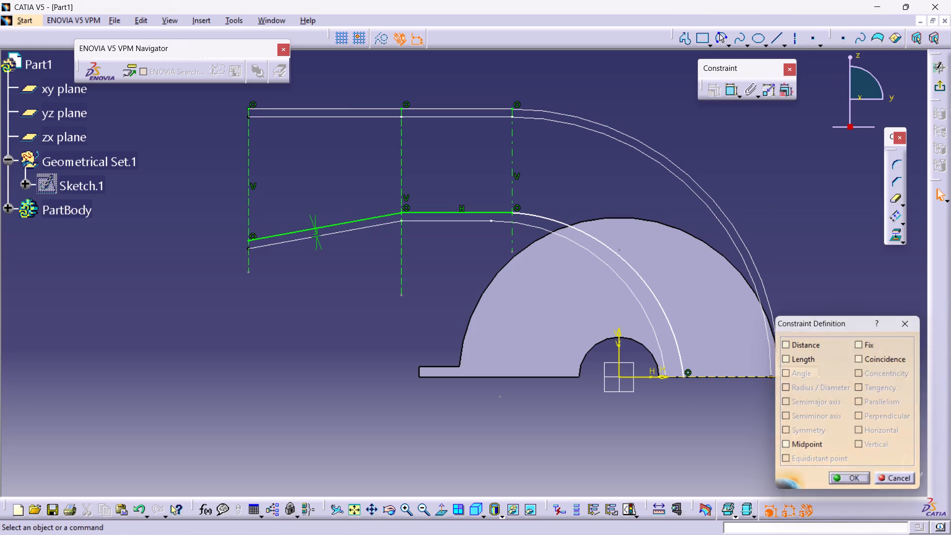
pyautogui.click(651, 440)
# Apply a concentricity constraint between the redrawn inner-profile arc and the adjacent arc just inside it.
pyautogui.click(650, 329)
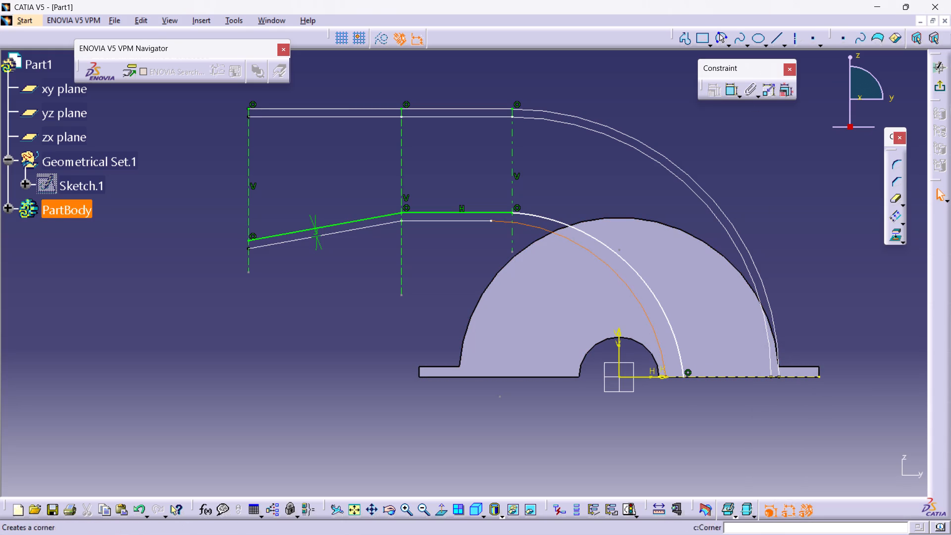
pyautogui.click(733, 85)
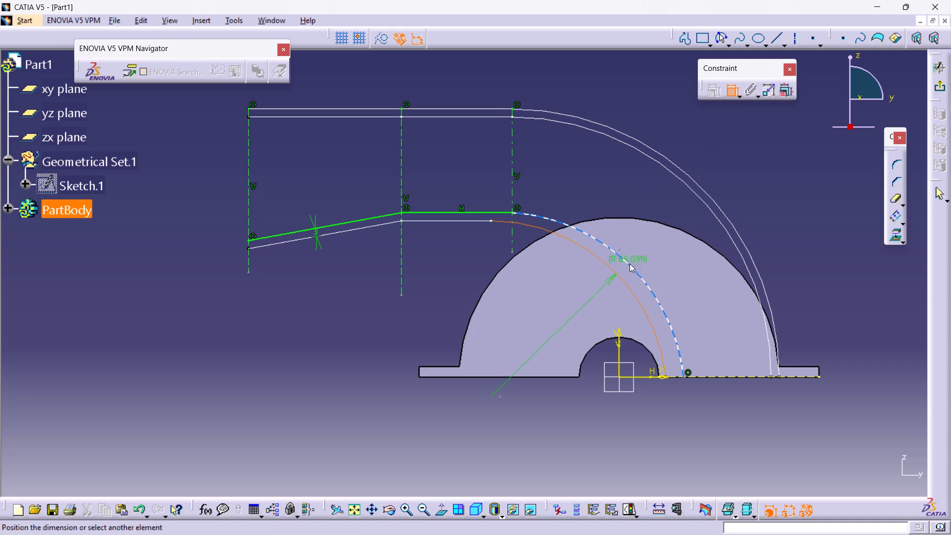
pyautogui.click(630, 264)
pyautogui.rightClick(620, 201)
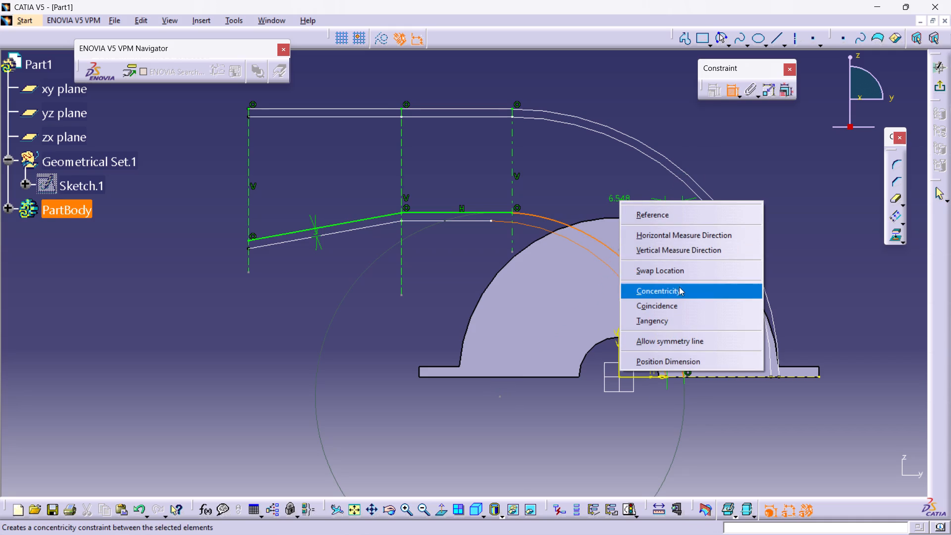
pyautogui.click(679, 289)
pyautogui.click(816, 283)
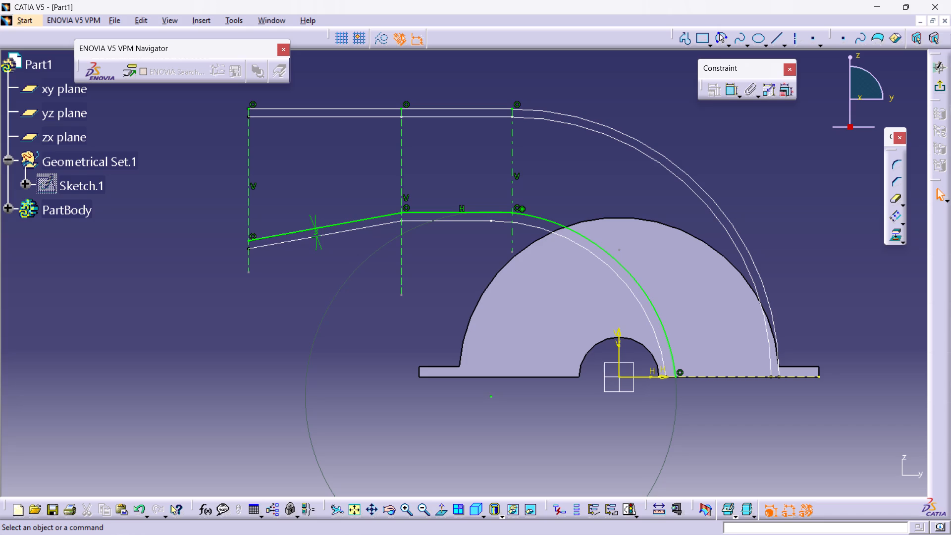
# Apply a tangency constraint between the inner profile's upper horizontal line and the redrawn arc.
pyautogui.click(496, 213)
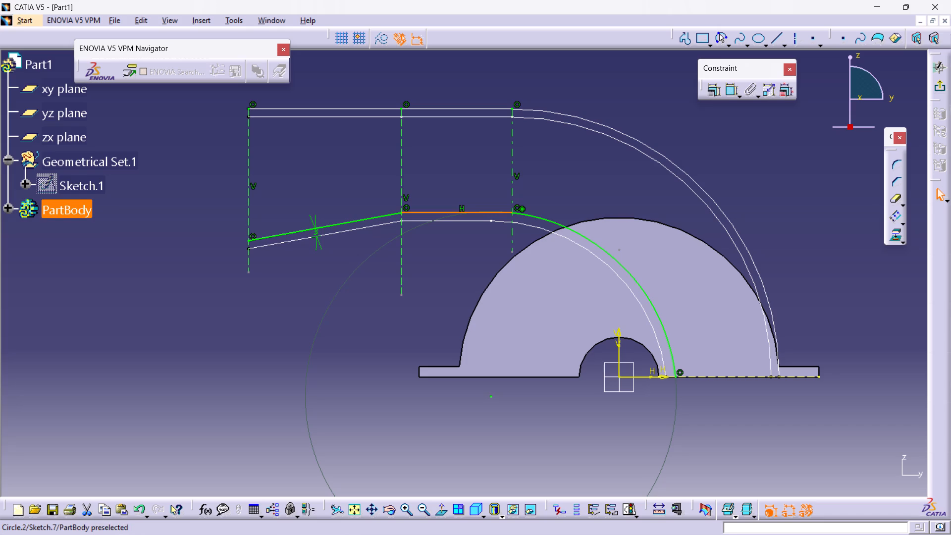
pyautogui.keyDown('ctrl'); pyautogui.click(529, 214); pyautogui.keyUp('ctrl')
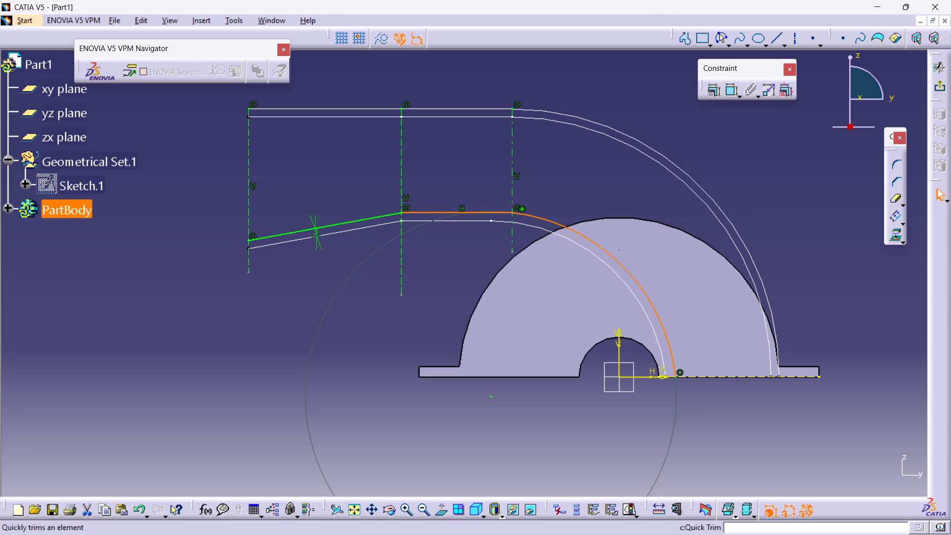
pyautogui.click(710, 88)
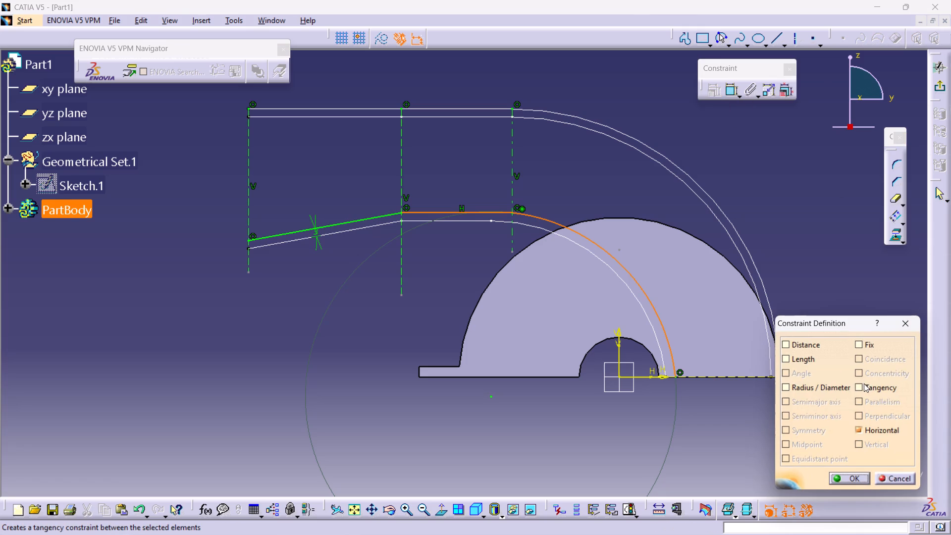
pyautogui.click(864, 383)
pyautogui.click(856, 477)
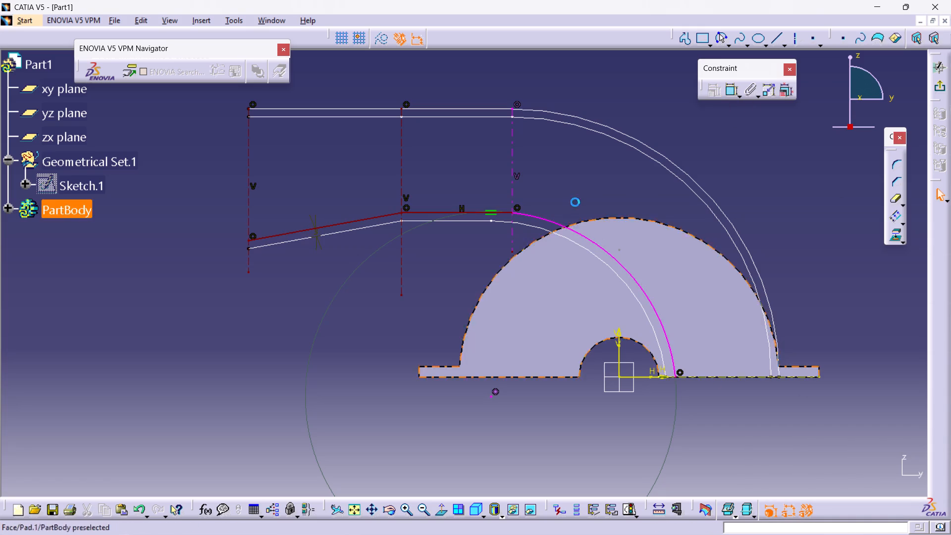
# Delete the vertical construction line at the junction of the horizontal line and the arc, and exit the sketch.
pyautogui.rightClick(512, 168)
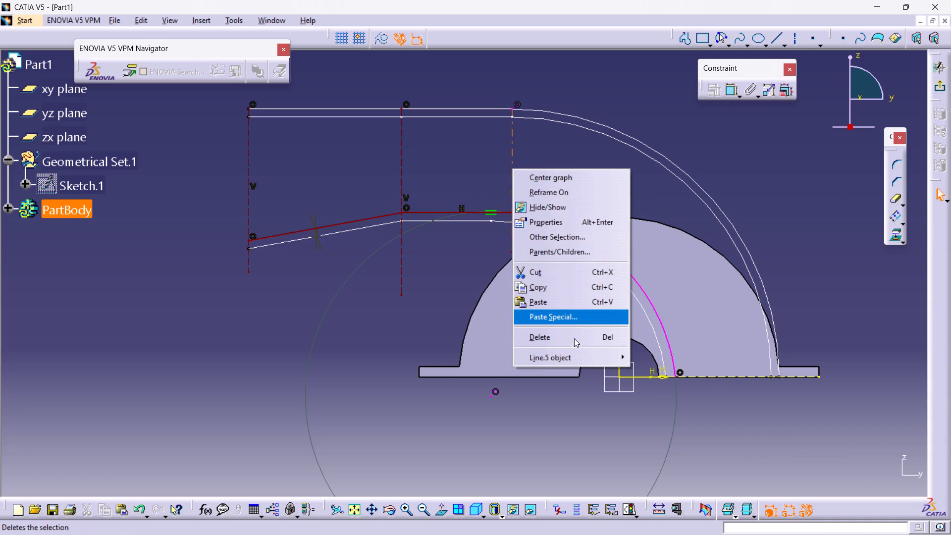
pyautogui.click(574, 338)
pyautogui.click(583, 179)
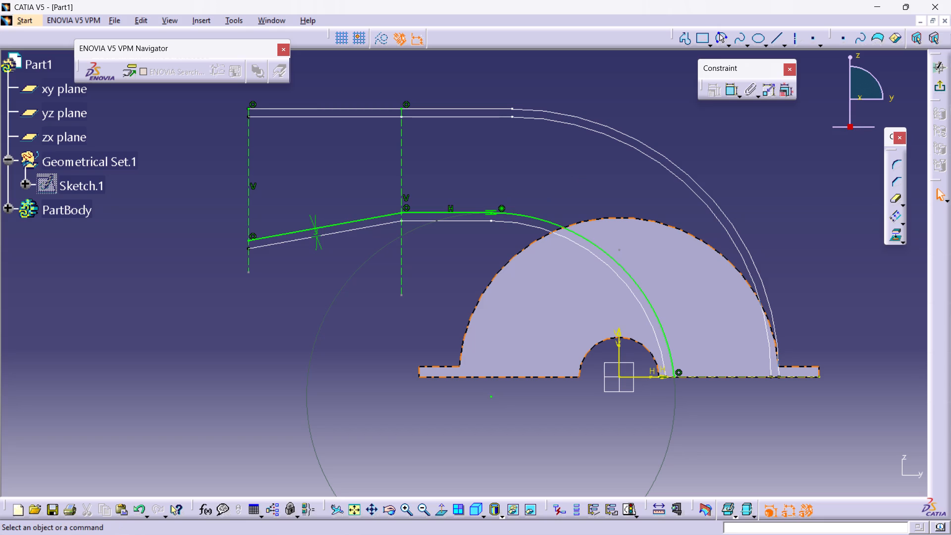
pyautogui.click(945, 90)
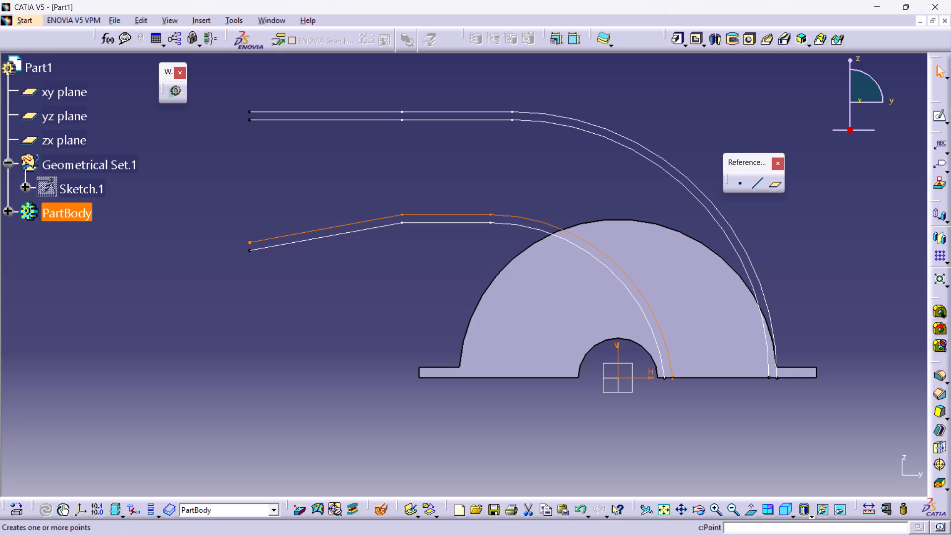
pyautogui.click(441, 174)
# Open the sketch of the outer pair's inside profile, examine its offset geometry along the horizontal run, and exit the sketch.
pyautogui.doubleClick(537, 123)
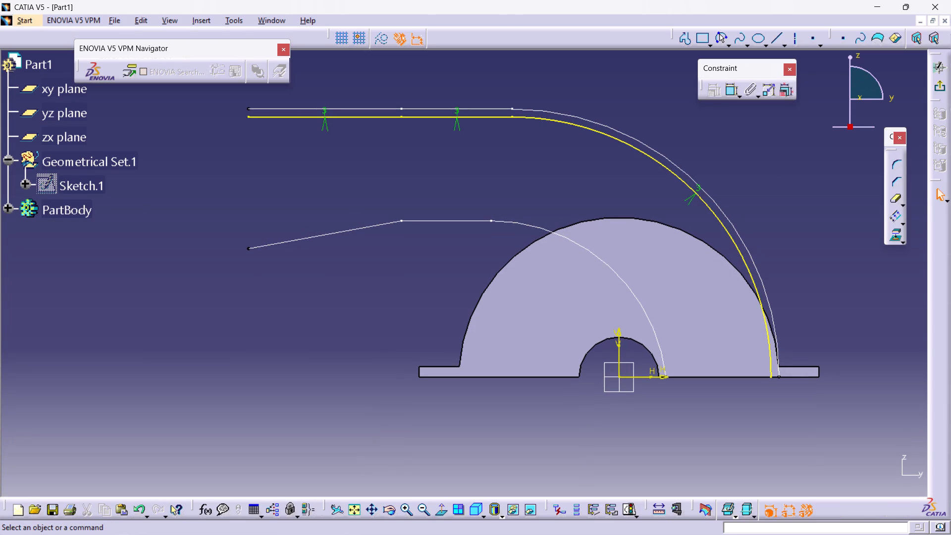
pyautogui.keyDown('ctrl'); pyautogui.moveTo(429, 138); pyautogui.dragTo(405, 79, button='middle'); pyautogui.keyUp('ctrl')
pyautogui.moveTo(403, 83); pyautogui.dragTo(391, 285, button='middle')
pyautogui.keyDown('ctrl'); pyautogui.moveTo(380, 254); pyautogui.dragTo(378, 248, button='middle'); pyautogui.keyUp('ctrl')
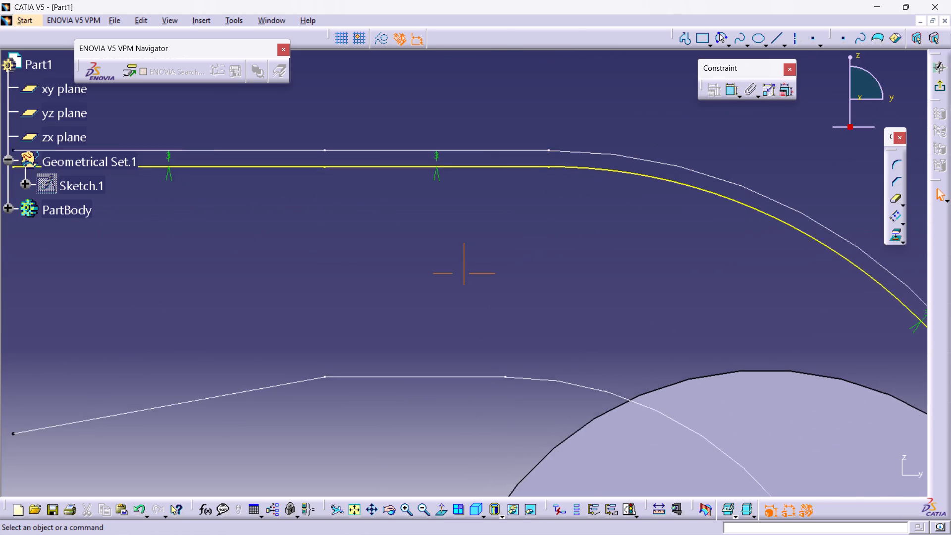
pyautogui.keyDown('ctrl'); pyautogui.moveTo(378, 248); pyautogui.dragTo(309, 188, button='middle'); pyautogui.keyUp('ctrl')
pyautogui.moveTo(308, 188); pyautogui.dragTo(350, 358, button='middle')
pyautogui.keyDown('ctrl'); pyautogui.moveTo(342, 321); pyautogui.dragTo(235, 255, button='middle'); pyautogui.keyUp('ctrl')
pyautogui.moveTo(245, 255); pyautogui.dragTo(286, 261, button='middle')
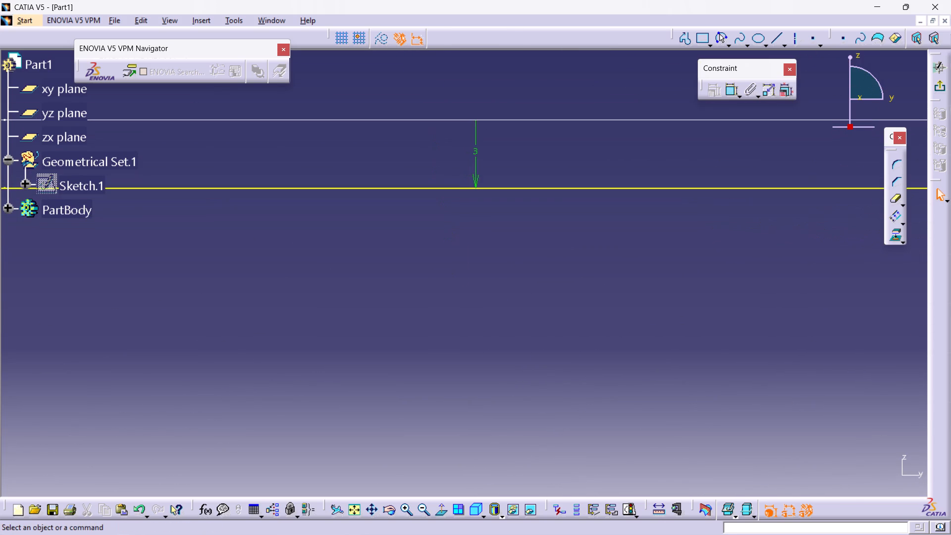
pyautogui.moveTo(316, 254); pyautogui.dragTo(552, 255, button='middle')
pyautogui.moveTo(300, 242); pyautogui.dragTo(511, 256, button='middle')
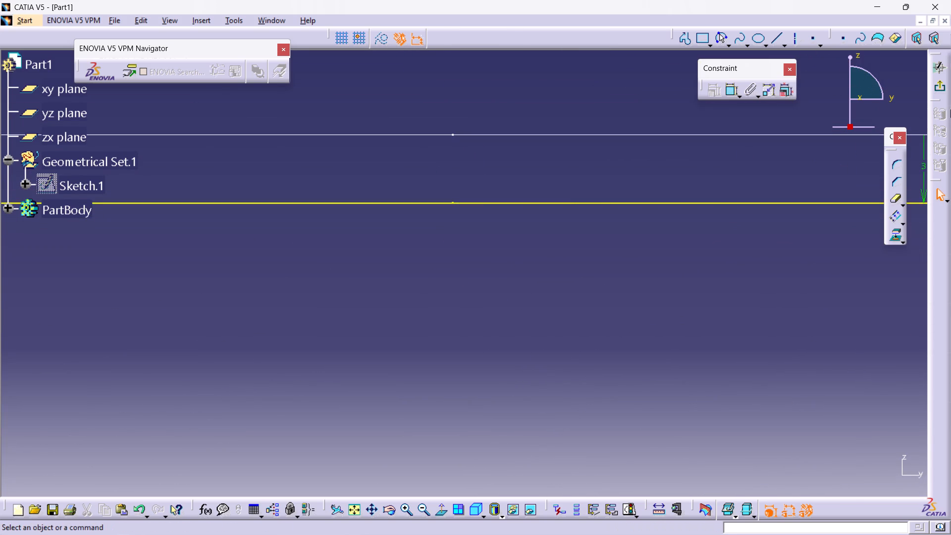
pyautogui.keyDown('ctrl'); pyautogui.moveTo(615, 269); pyautogui.dragTo(615, 409, button='middle'); pyautogui.keyUp('ctrl')
pyautogui.keyDown('ctrl'); pyautogui.moveTo(588, 310); pyautogui.dragTo(588, 360, button='middle'); pyautogui.keyUp('ctrl')
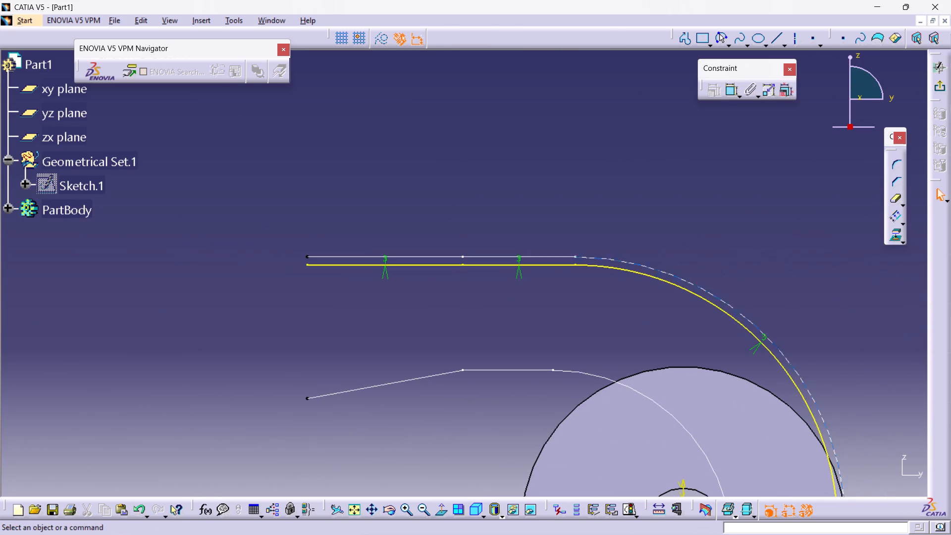
pyautogui.doubleClick(941, 81)
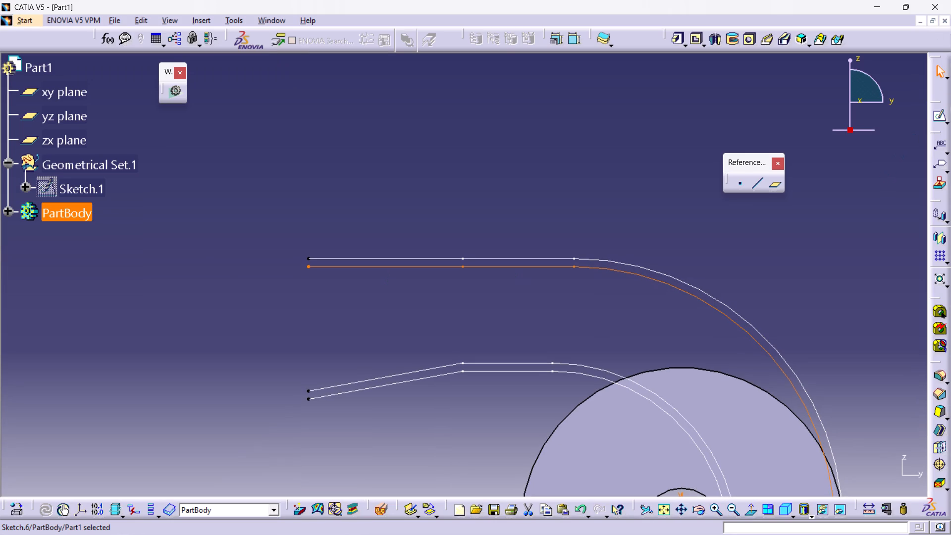
pyautogui.click(797, 250)
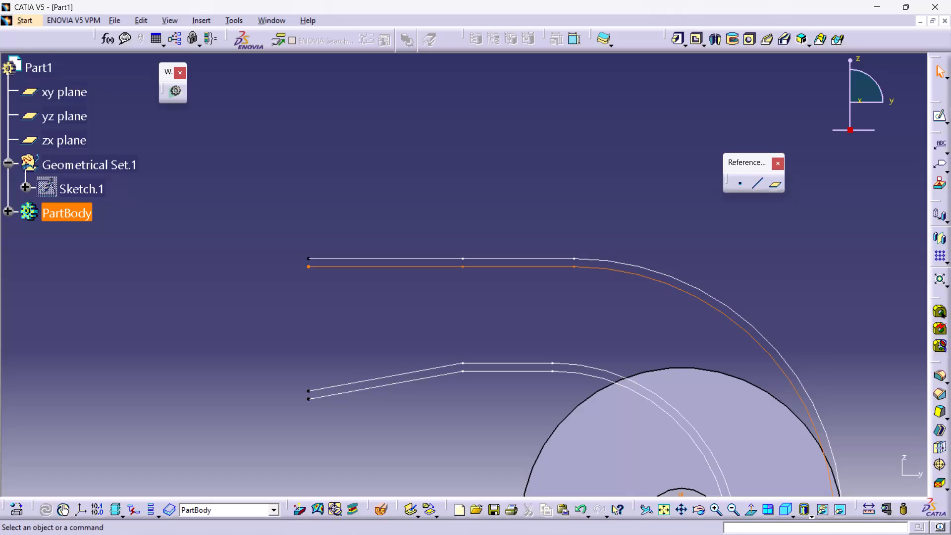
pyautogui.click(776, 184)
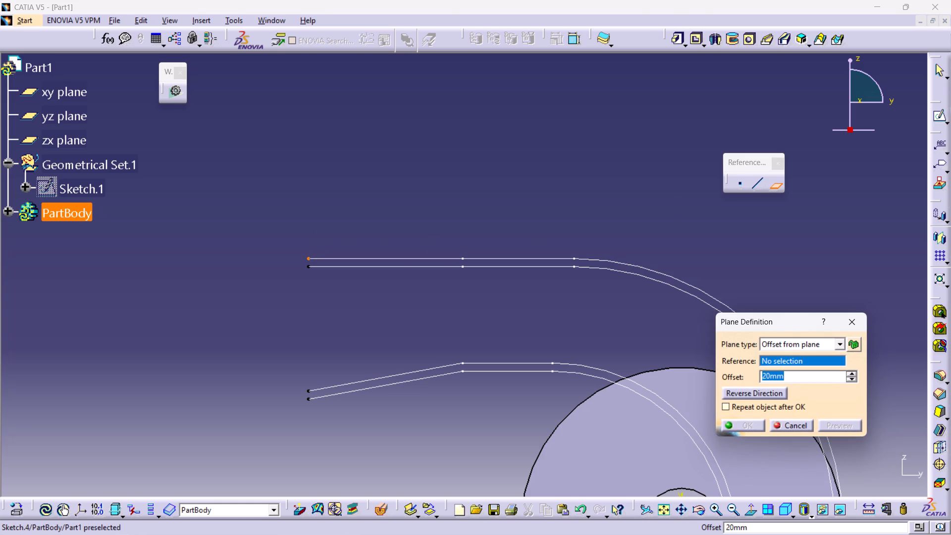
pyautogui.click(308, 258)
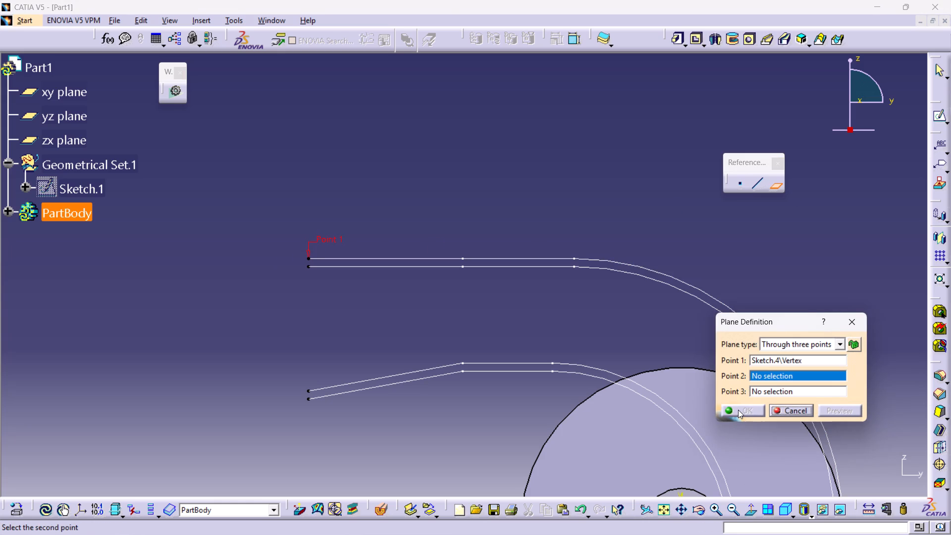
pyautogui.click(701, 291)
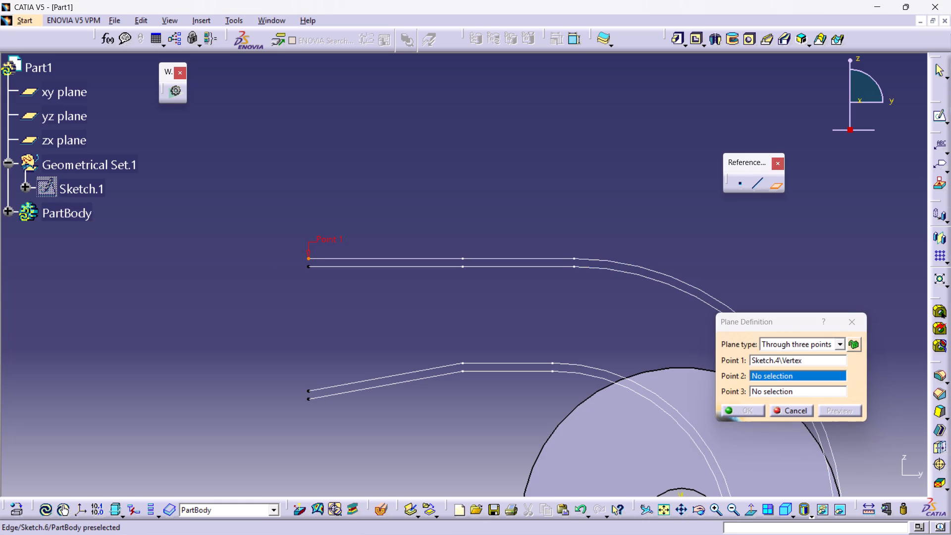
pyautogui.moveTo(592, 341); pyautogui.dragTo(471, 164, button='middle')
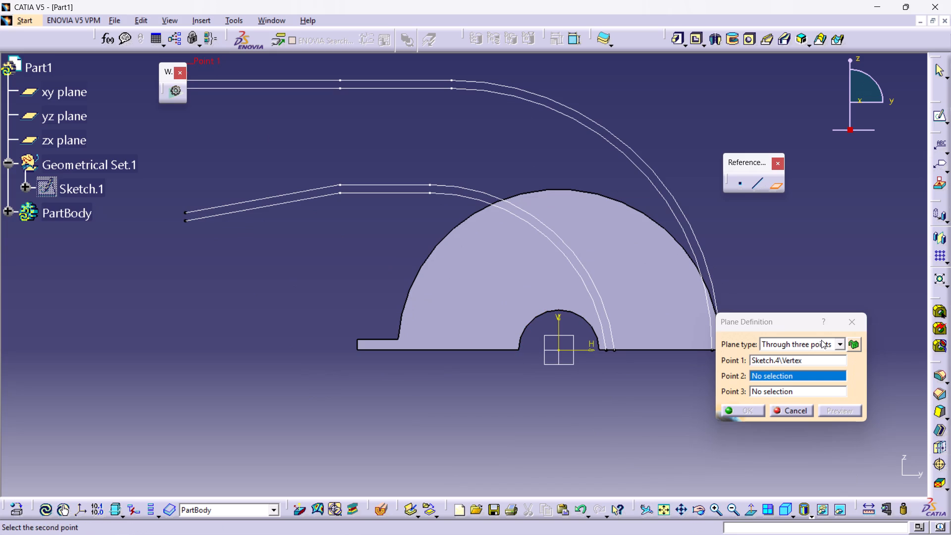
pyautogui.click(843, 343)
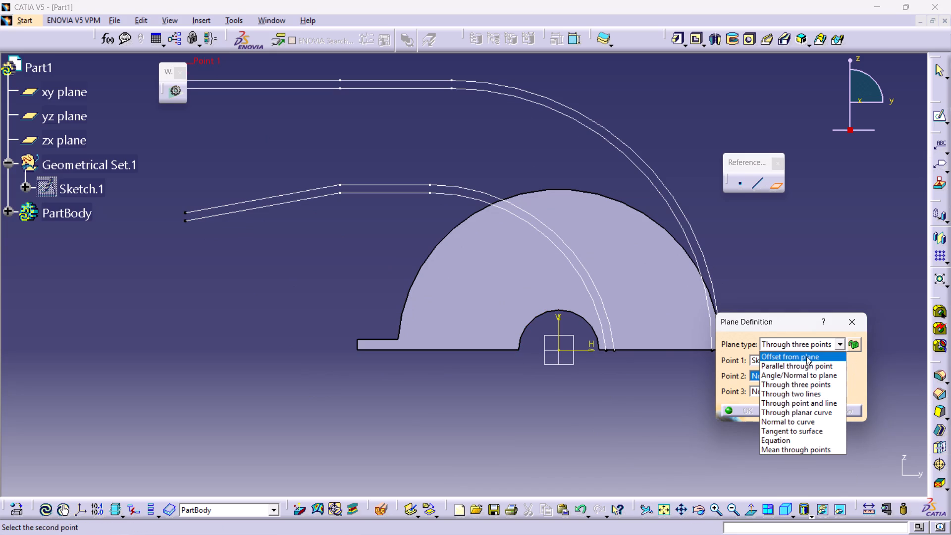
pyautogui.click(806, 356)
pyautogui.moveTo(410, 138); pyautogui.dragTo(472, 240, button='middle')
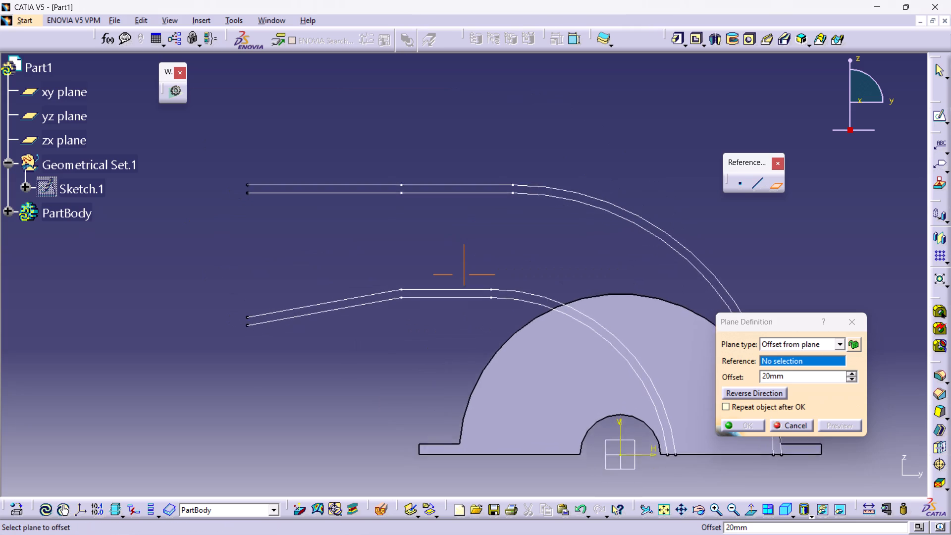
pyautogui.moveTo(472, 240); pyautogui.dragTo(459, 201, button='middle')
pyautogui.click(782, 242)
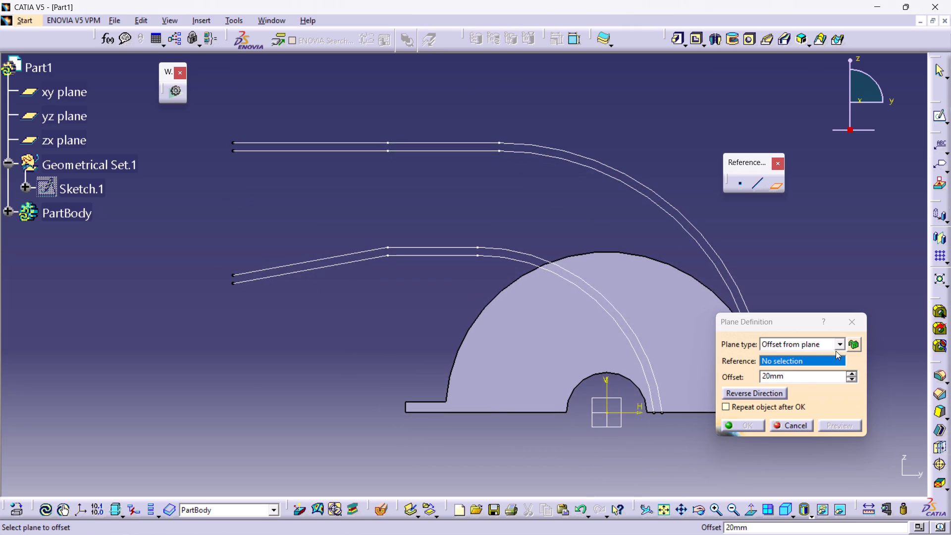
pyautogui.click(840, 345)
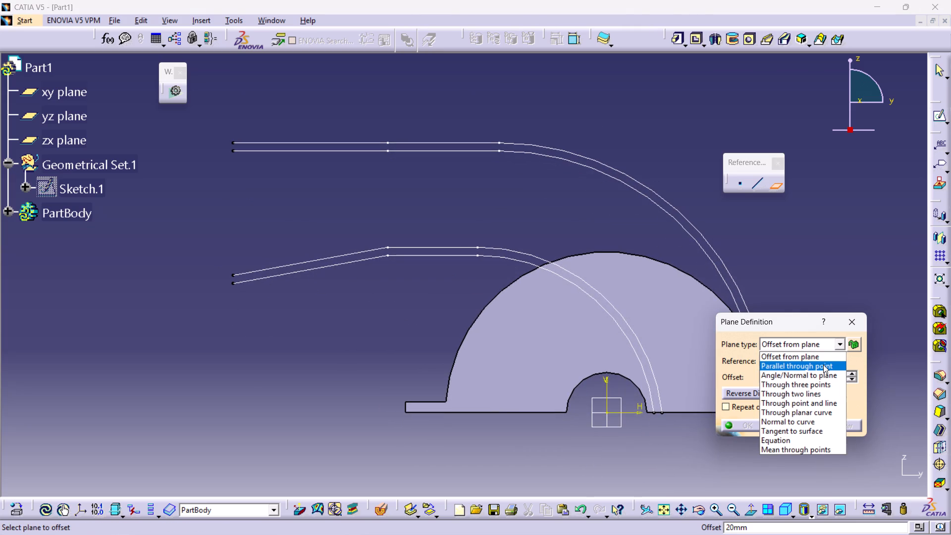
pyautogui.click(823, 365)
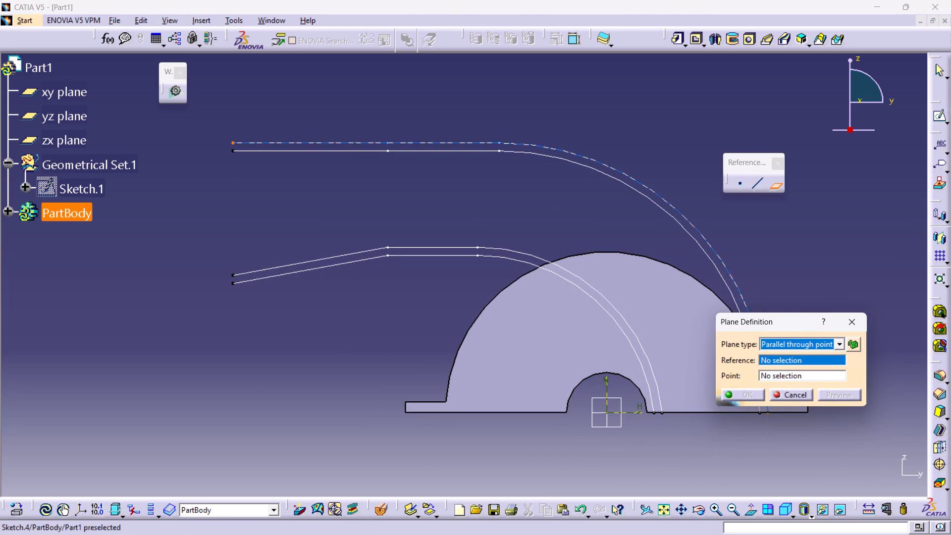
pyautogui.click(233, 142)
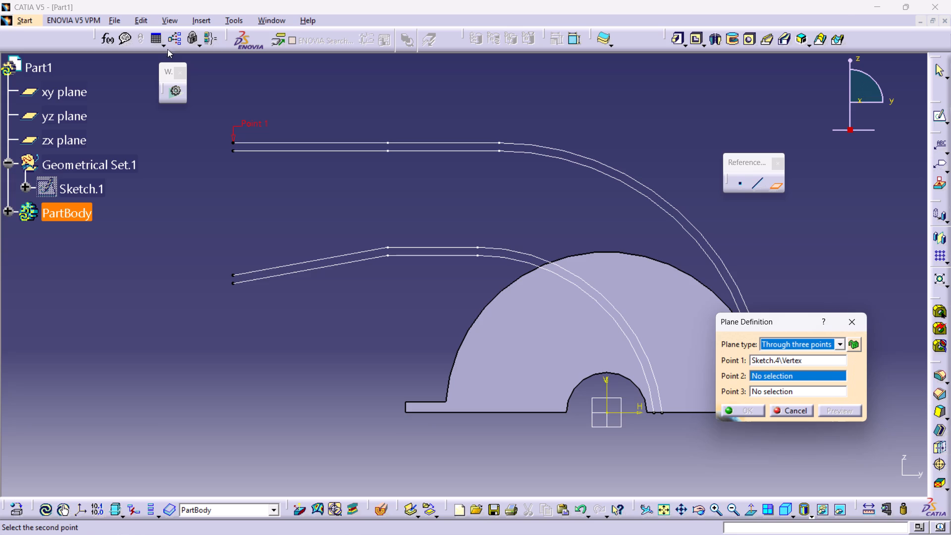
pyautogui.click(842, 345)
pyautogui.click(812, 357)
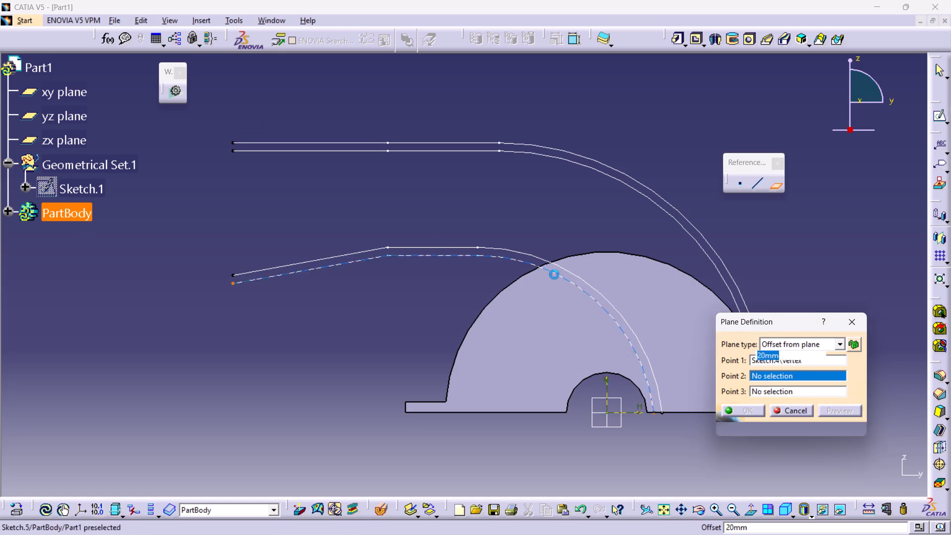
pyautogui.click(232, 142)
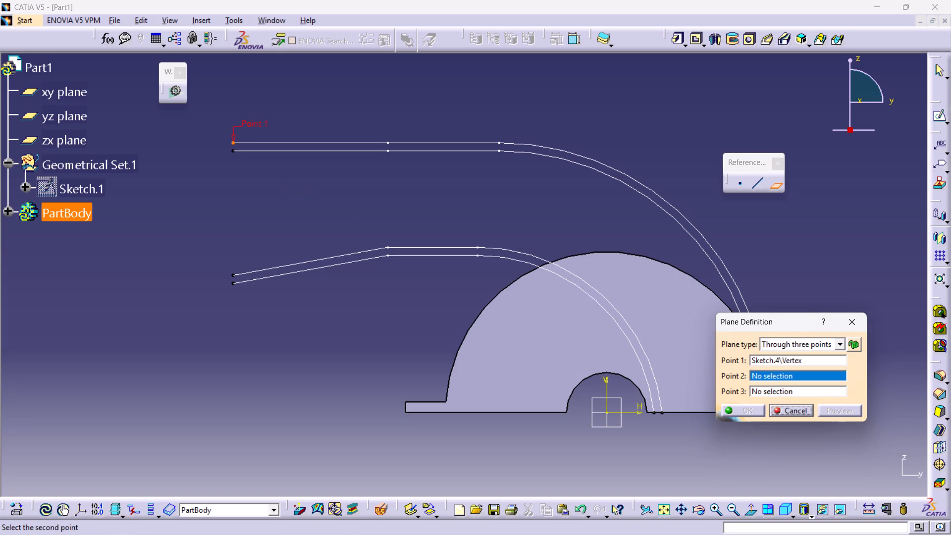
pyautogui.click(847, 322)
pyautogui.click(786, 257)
# Create a reference plane normal to the outermost guide curve, Sketch.4, through the free end of its horizontal run.
pyautogui.click(778, 182)
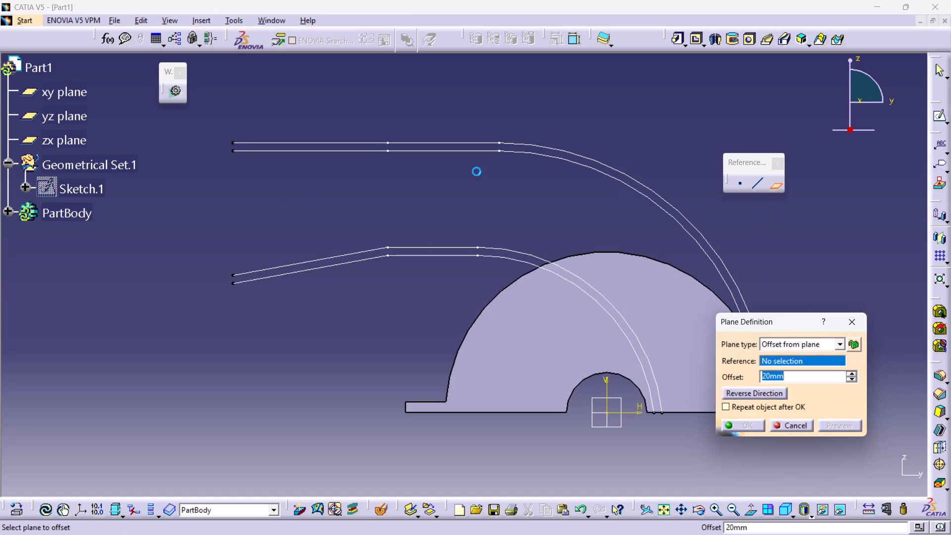
pyautogui.click(233, 140)
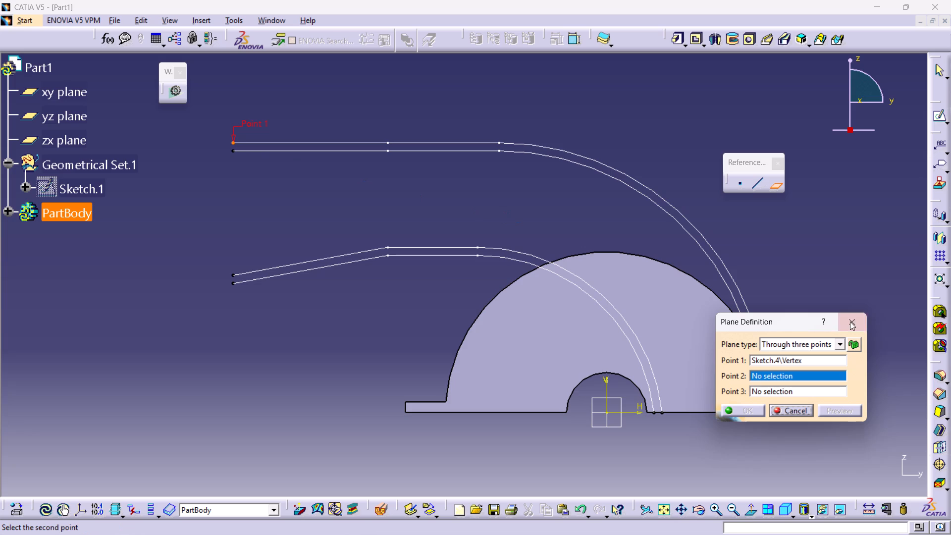
pyautogui.click(842, 342)
pyautogui.click(822, 358)
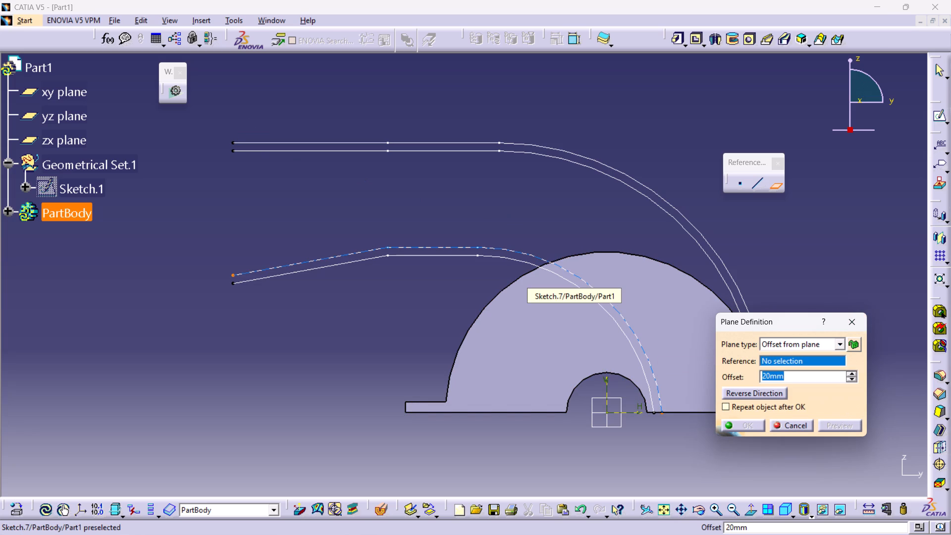
pyautogui.click(460, 140)
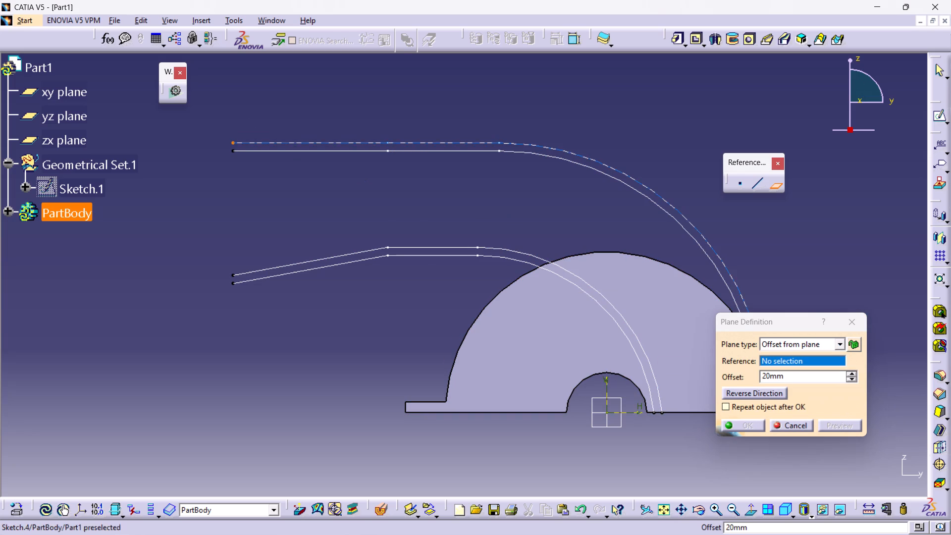
pyautogui.click(461, 144)
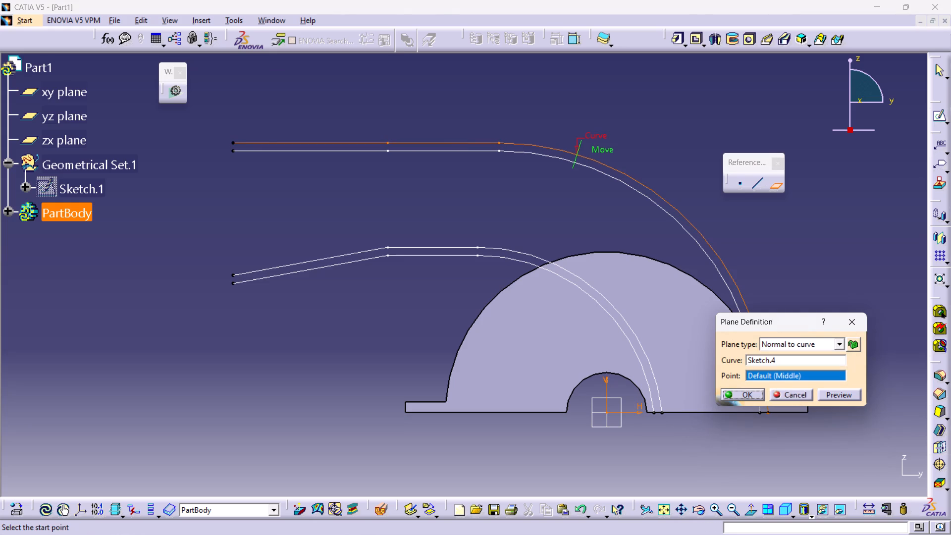
pyautogui.click(232, 144)
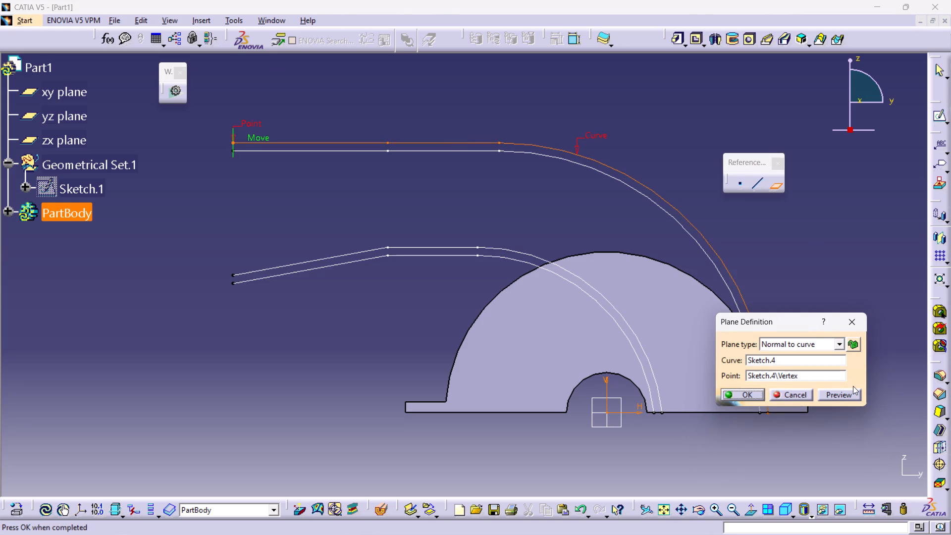
pyautogui.click(848, 391)
pyautogui.click(740, 391)
pyautogui.click(811, 252)
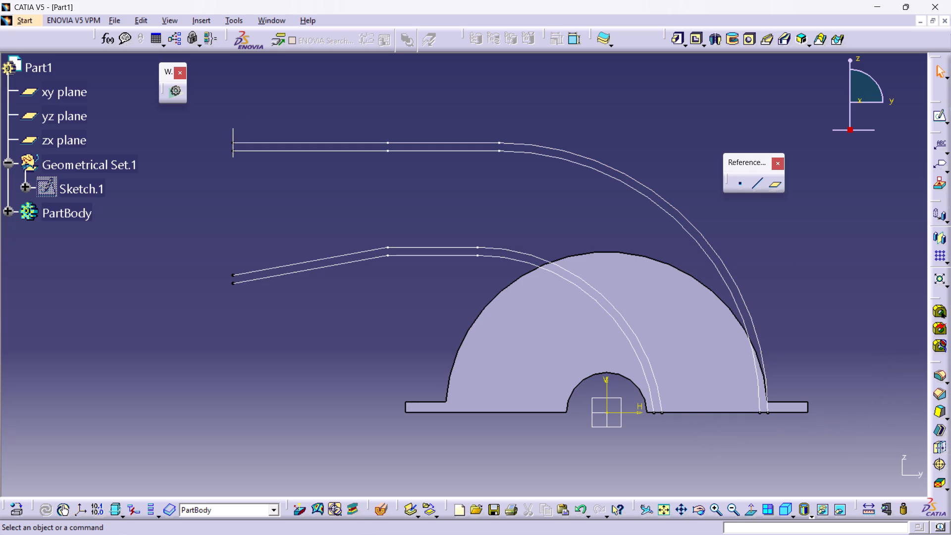
# Create a reference plane normal to Sketch.4 through the intermediate vertex on its horizontal run.
pyautogui.click(774, 186)
pyautogui.click(446, 140)
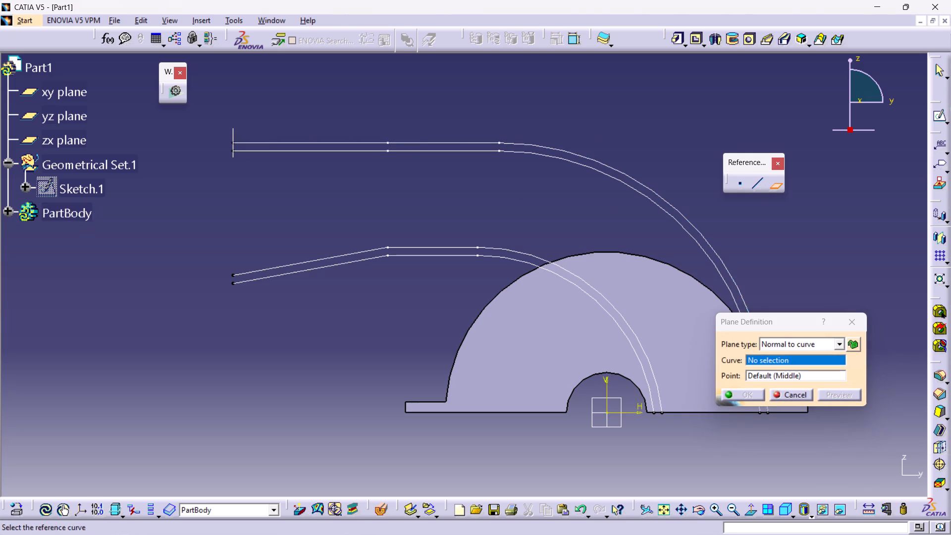
pyautogui.tripleClick(387, 142)
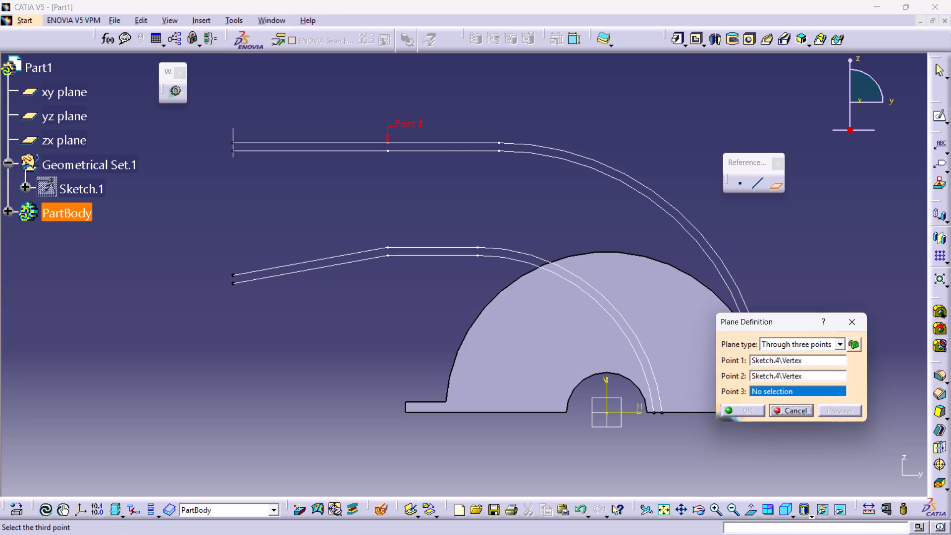
pyautogui.click(841, 341)
pyautogui.click(818, 355)
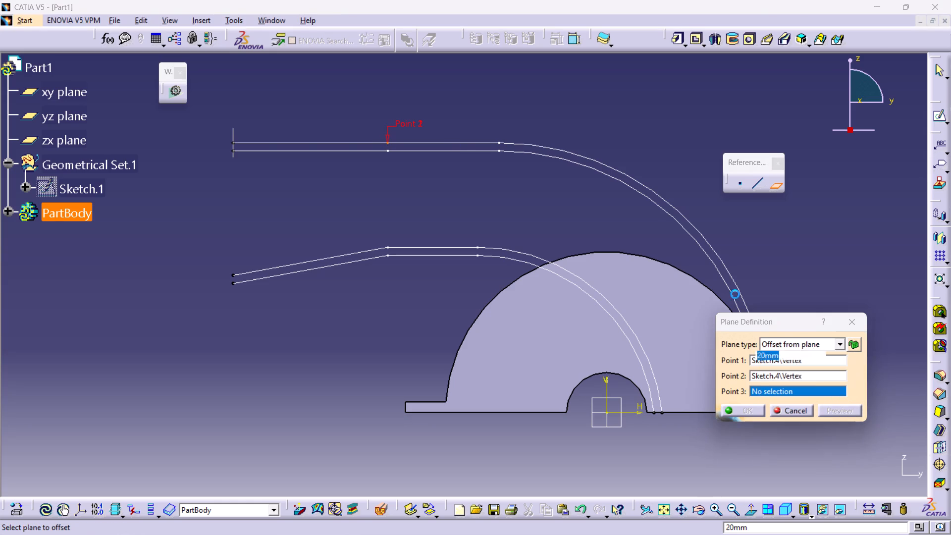
pyautogui.doubleClick(667, 200)
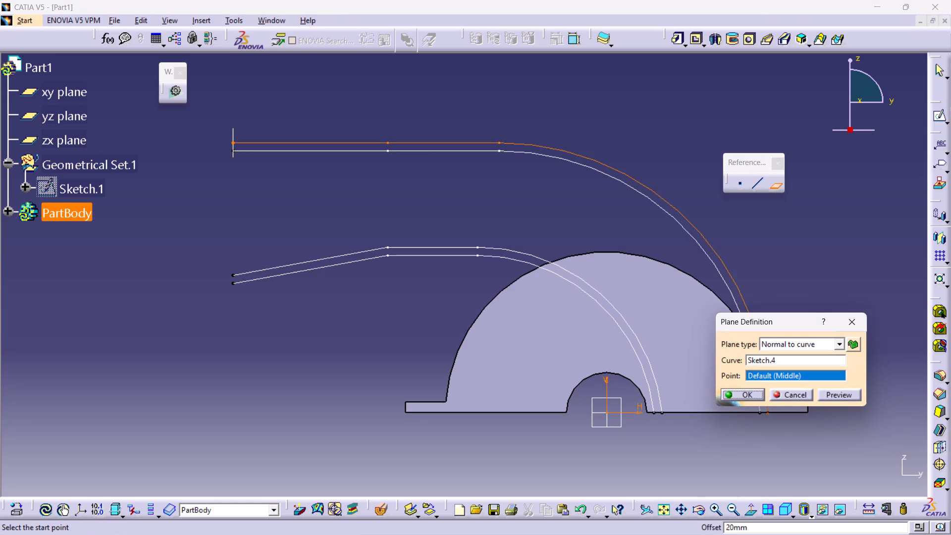
pyautogui.click(388, 142)
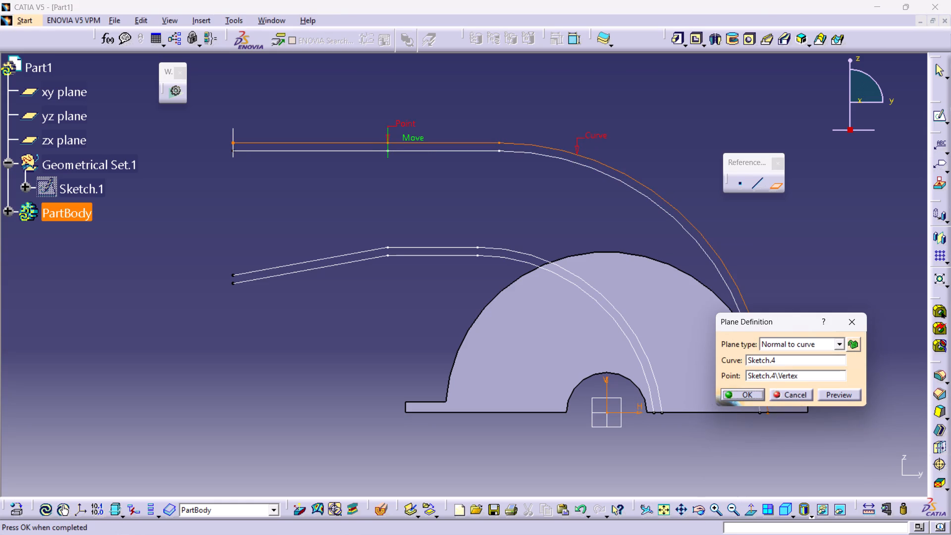
pyautogui.click(739, 389)
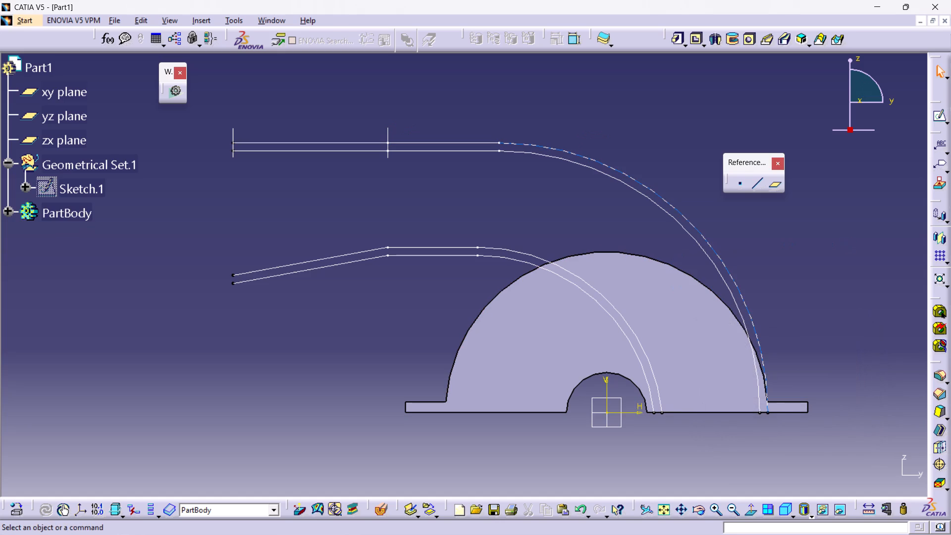
pyautogui.doubleClick(849, 244)
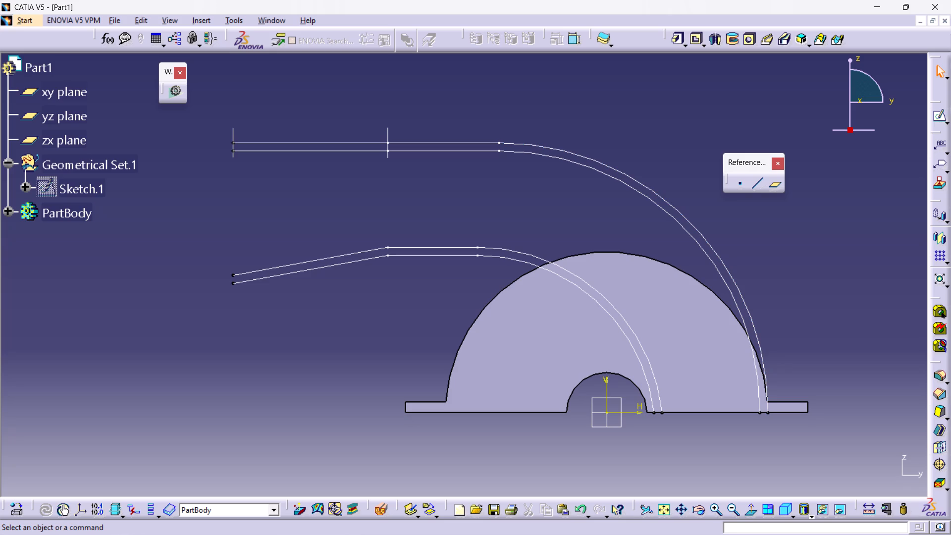
# Create a reference plane normal to Sketch.4 through the vertex where its horizontal run meets the arc.
pyautogui.click(779, 187)
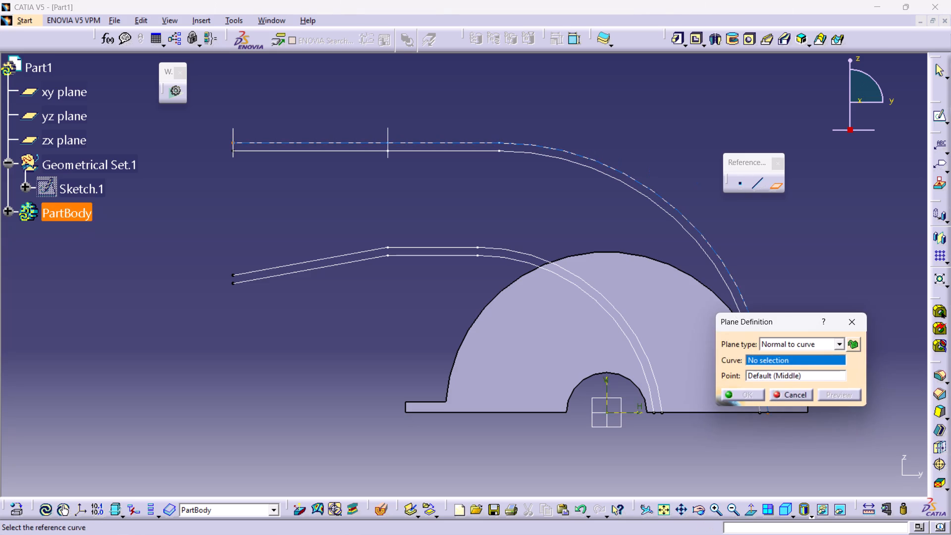
pyautogui.click(562, 150)
pyautogui.doubleClick(499, 143)
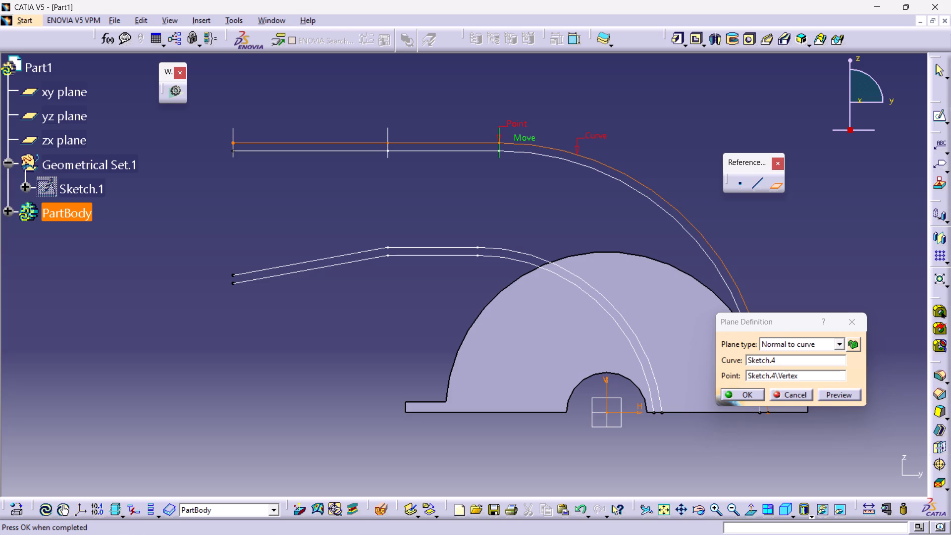
pyautogui.doubleClick(743, 393)
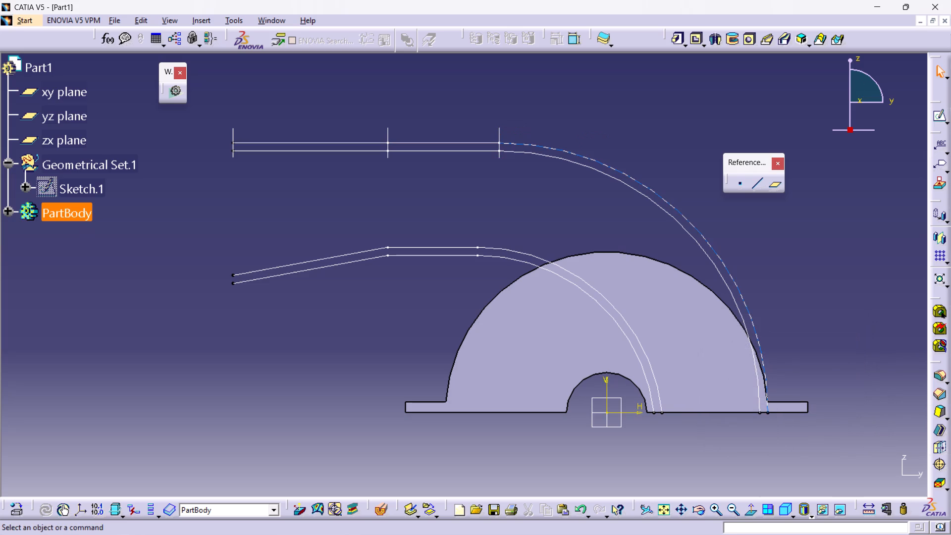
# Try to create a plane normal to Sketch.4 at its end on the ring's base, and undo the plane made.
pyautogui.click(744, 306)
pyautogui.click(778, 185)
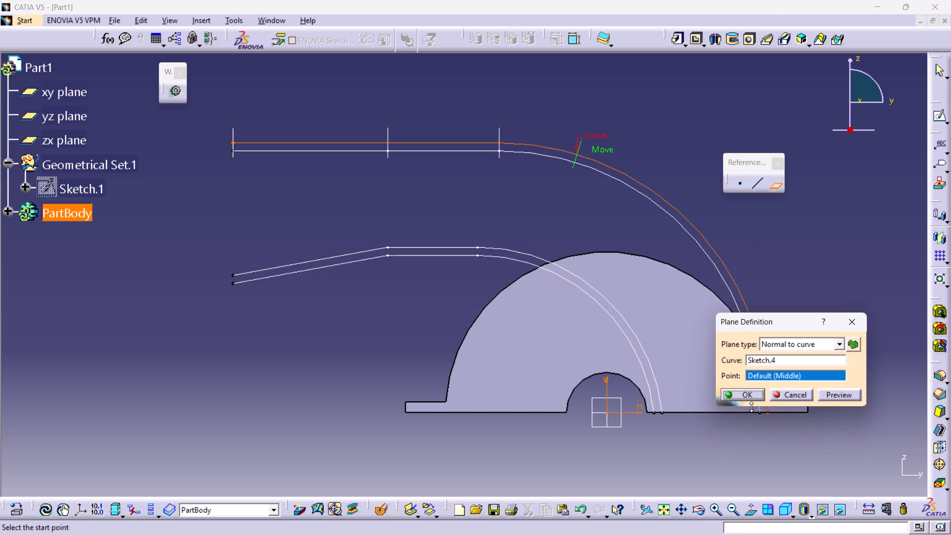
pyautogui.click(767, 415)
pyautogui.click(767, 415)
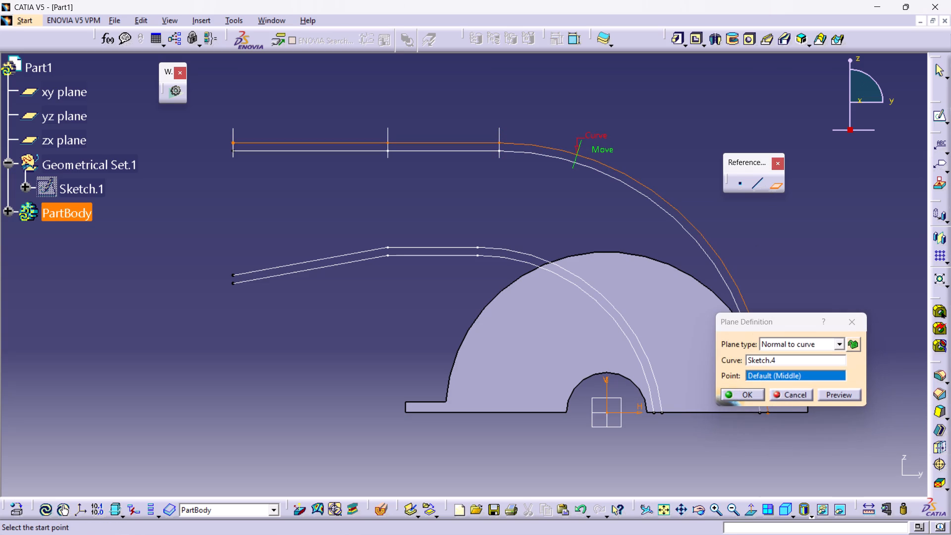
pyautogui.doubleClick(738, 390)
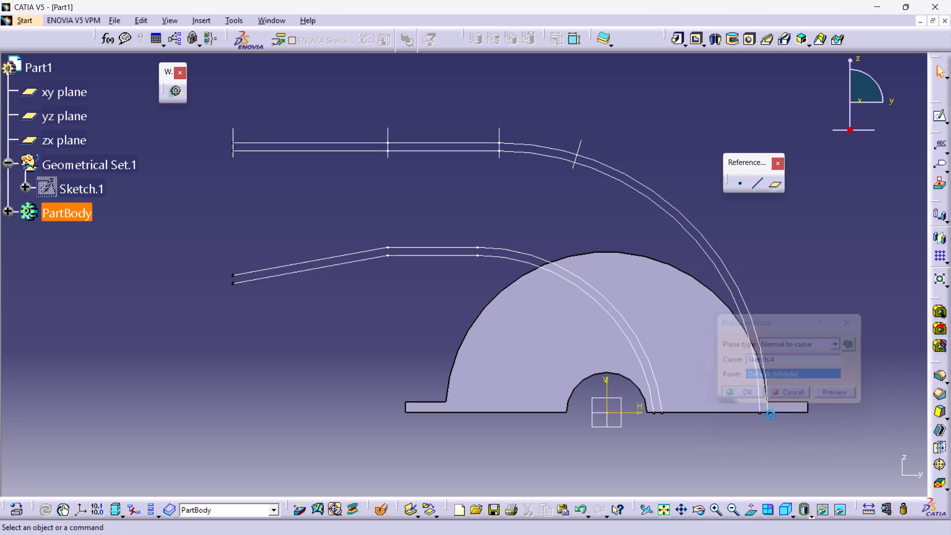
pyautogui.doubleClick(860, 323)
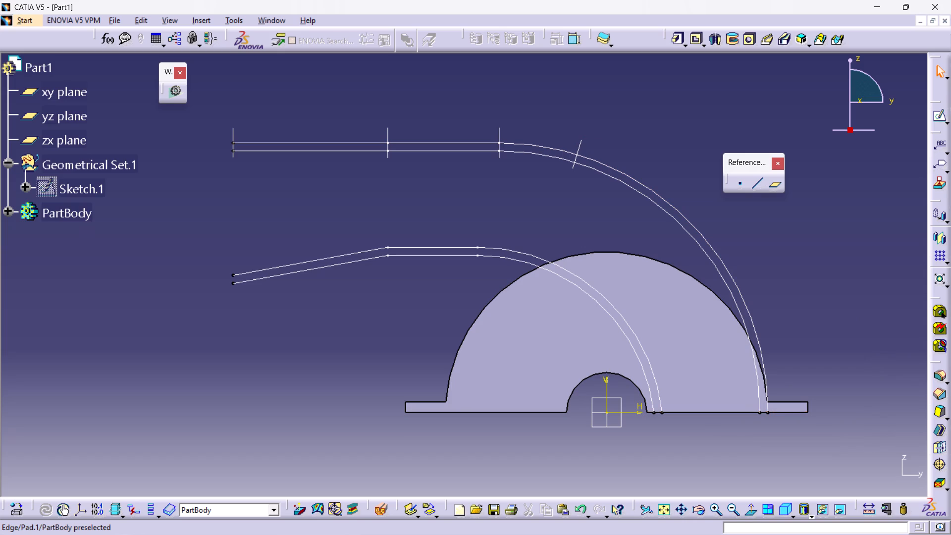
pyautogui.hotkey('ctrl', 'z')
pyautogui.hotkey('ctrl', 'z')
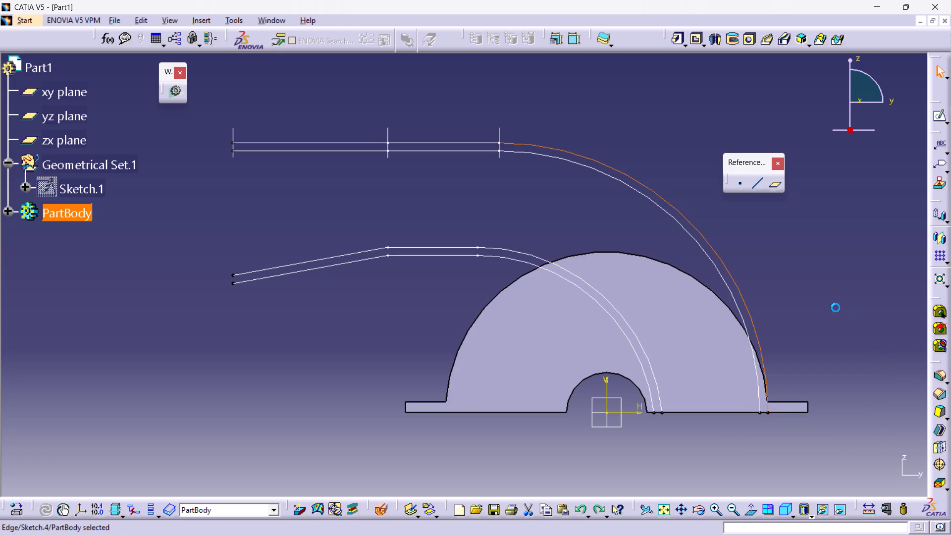
# Create a reference plane normal to Sketch.4 through the arc's lower end vertex on the ring's base.
pyautogui.click(775, 179)
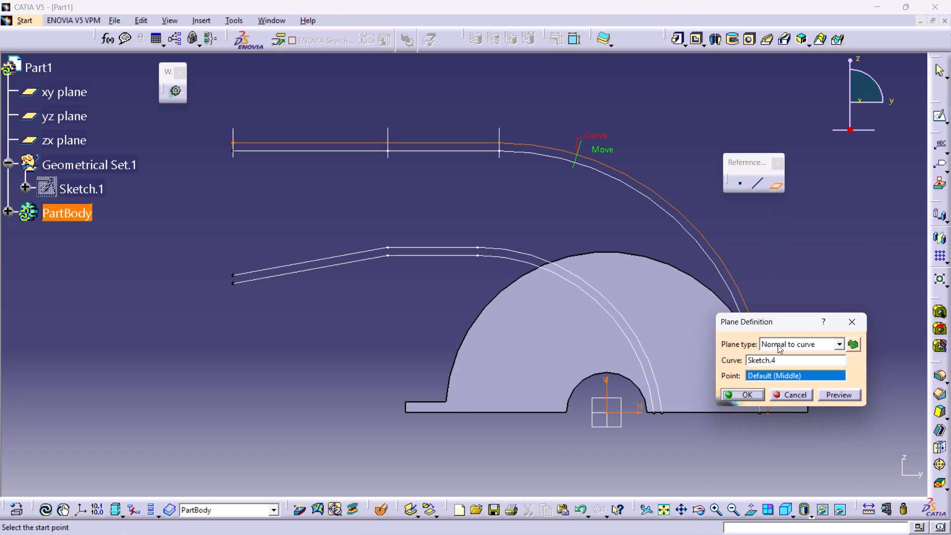
pyautogui.moveTo(788, 319); pyautogui.dragTo(792, 196, button='middle')
pyautogui.moveTo(790, 326); pyautogui.dragTo(788, 295, button='middle')
pyautogui.moveTo(785, 317); pyautogui.dragTo(778, 244)
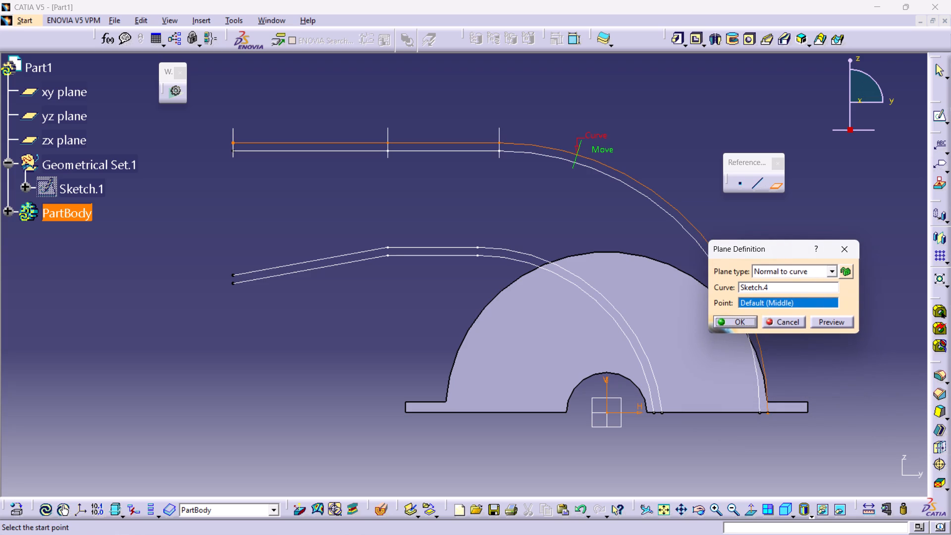
pyautogui.click(769, 412)
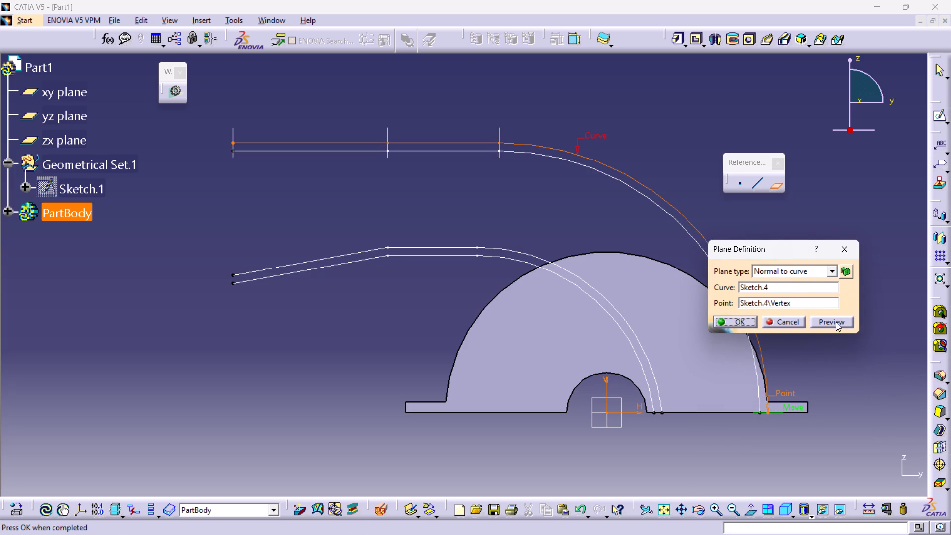
pyautogui.click(844, 320)
pyautogui.click(730, 319)
pyautogui.click(858, 344)
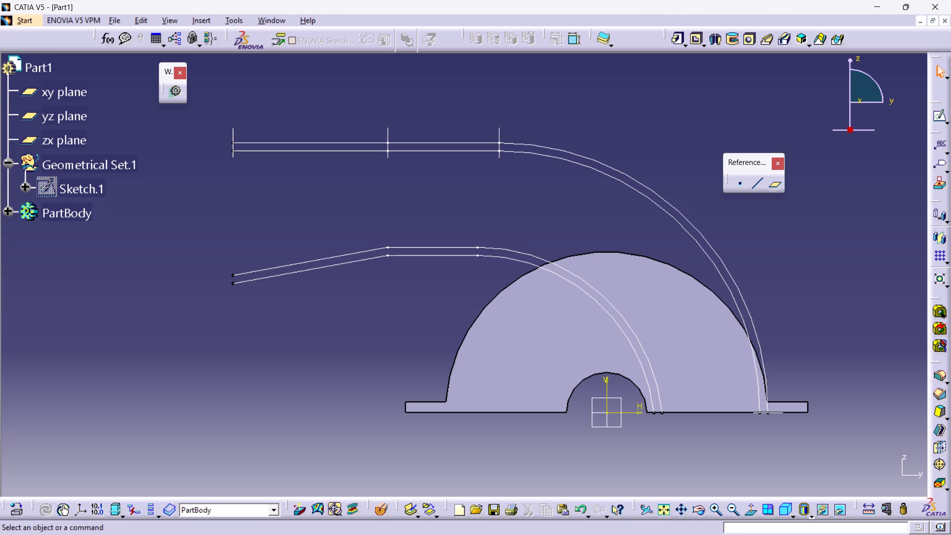
# Start a sketch on the plane at the outermost guide's free end and draw a rectangle about 72 mm wide across the guide.
pyautogui.click(234, 128)
pyautogui.click(933, 114)
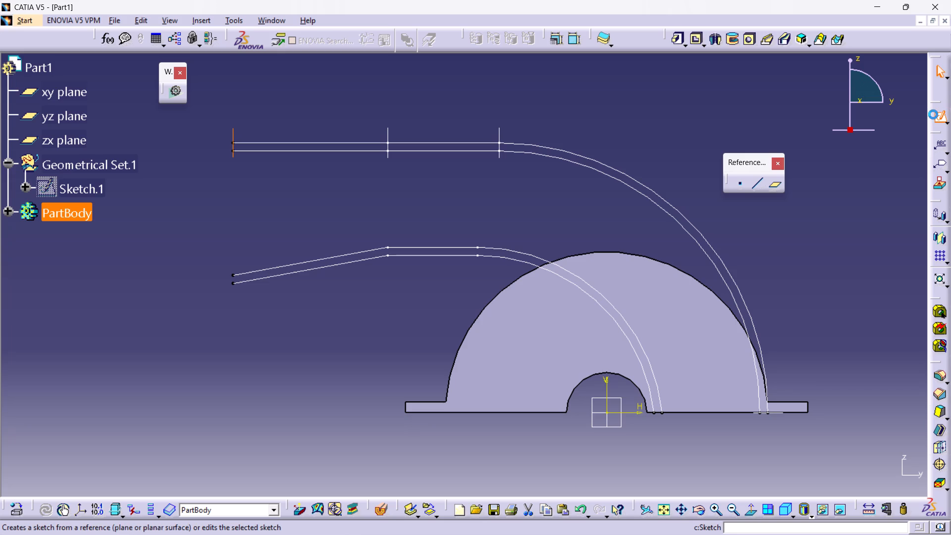
pyautogui.moveTo(640, 278); pyautogui.dragTo(662, 239, button='middle')
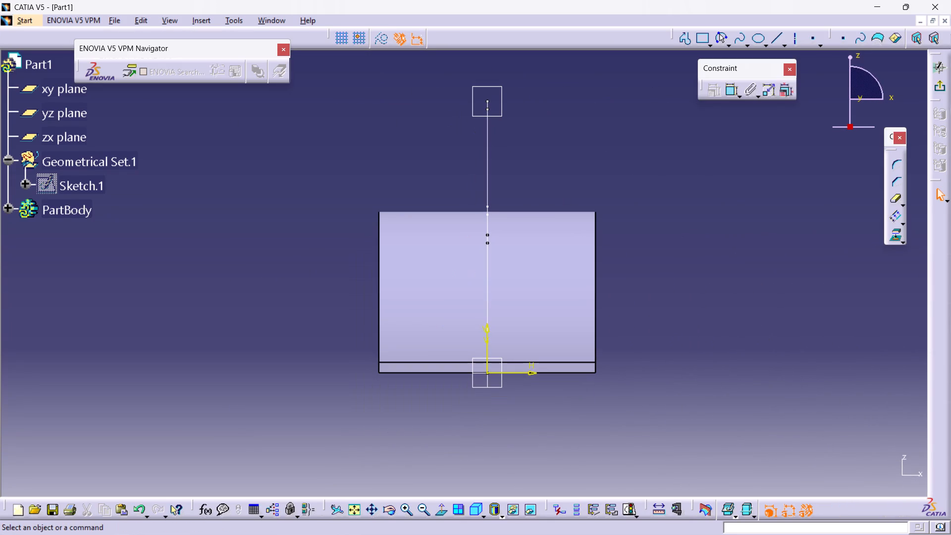
pyautogui.click(699, 42)
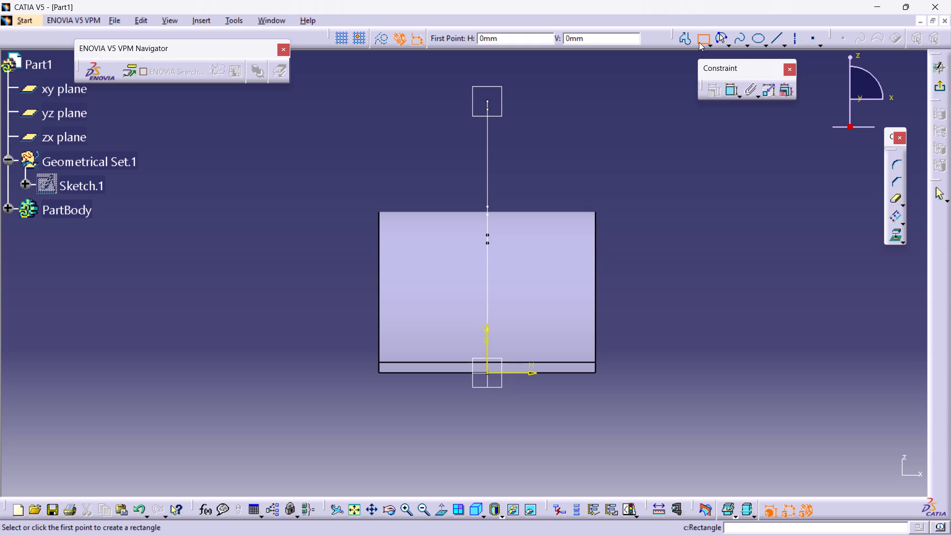
pyautogui.click(392, 106)
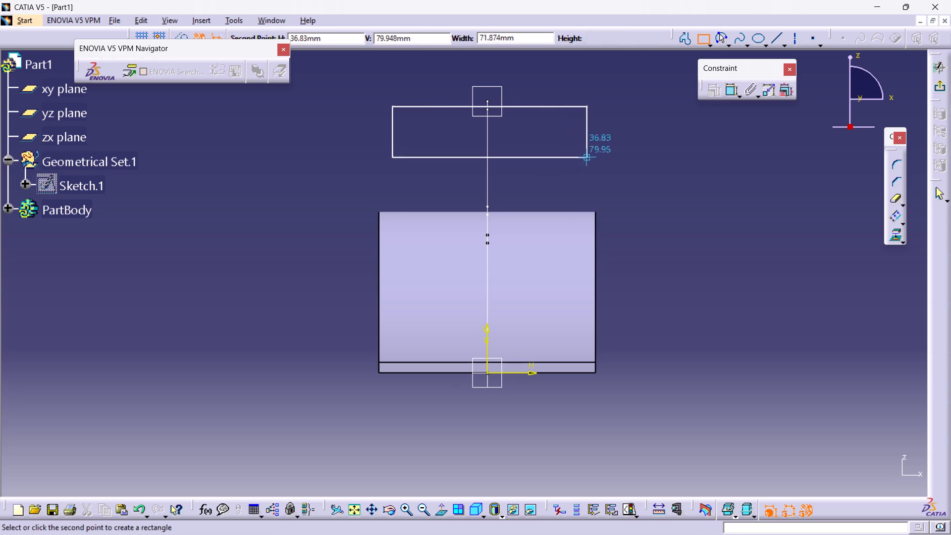
pyautogui.click(584, 159)
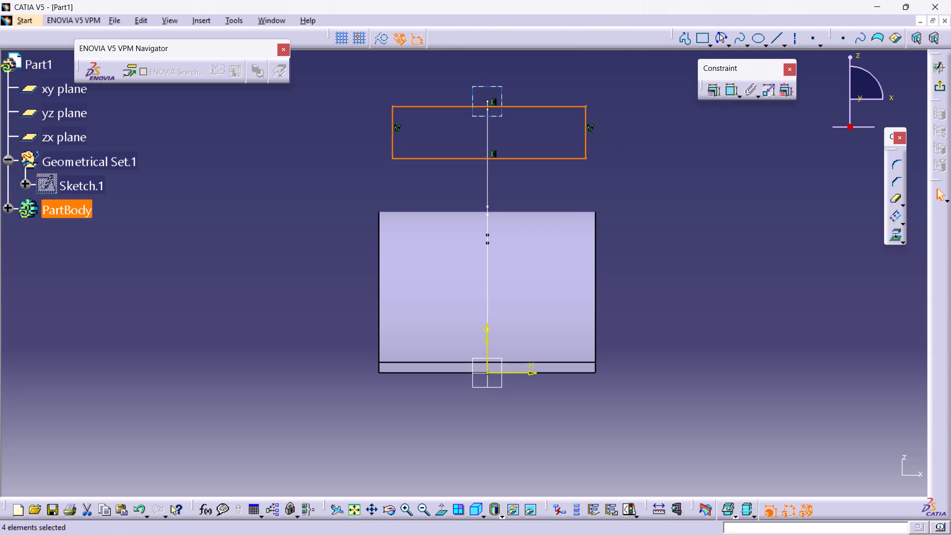
pyautogui.click(531, 126)
# Make the rectangle's upper edge coincident with the guide curve's free end point.
pyautogui.click(525, 107)
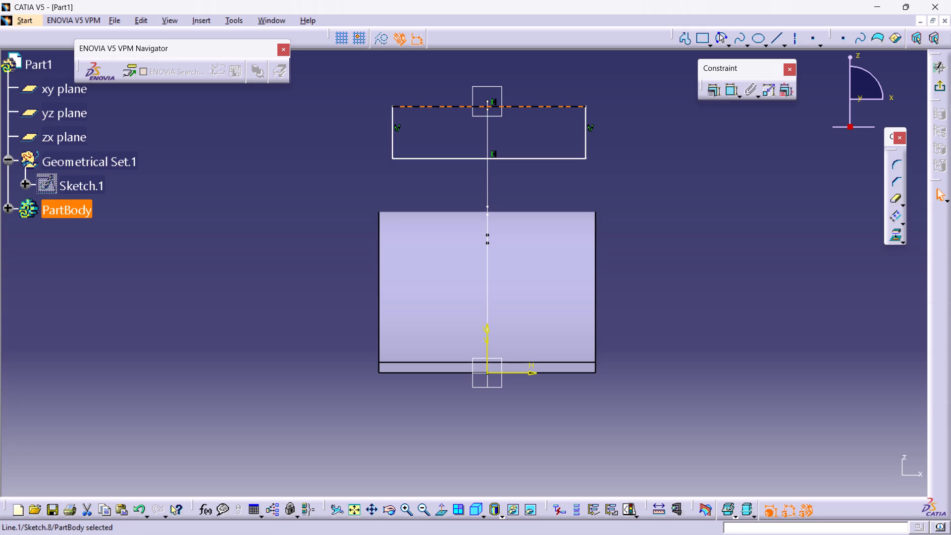
pyautogui.keyDown('ctrl'); pyautogui.click(487, 102); pyautogui.keyUp('ctrl')
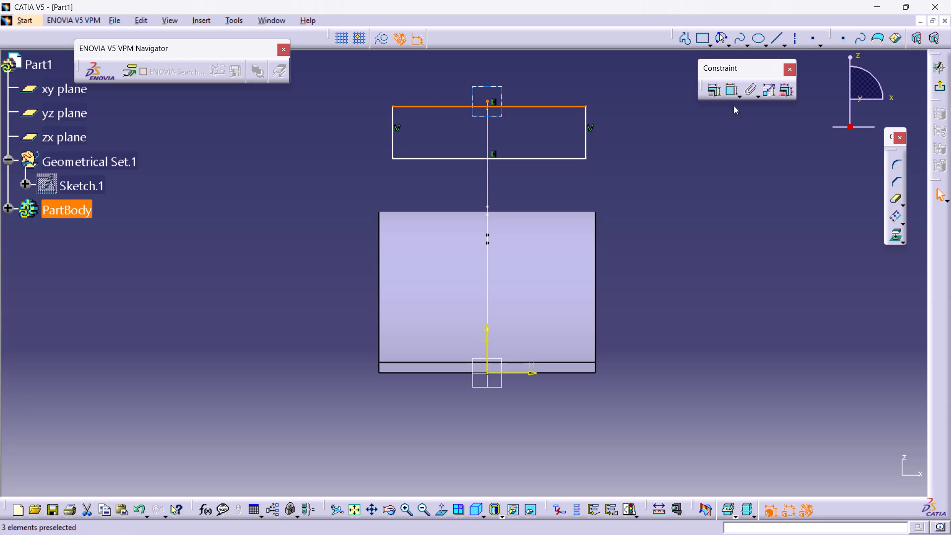
pyautogui.doubleClick(730, 90)
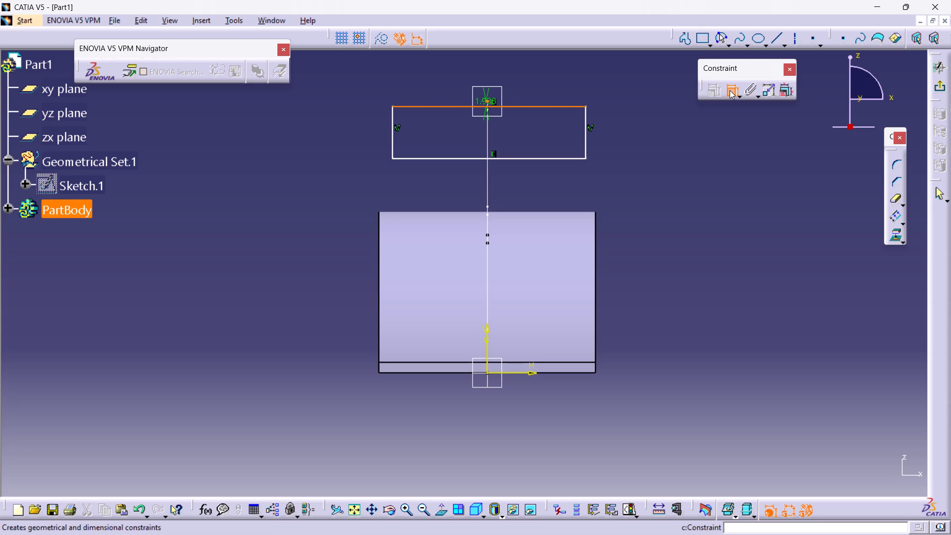
pyautogui.rightClick(641, 112)
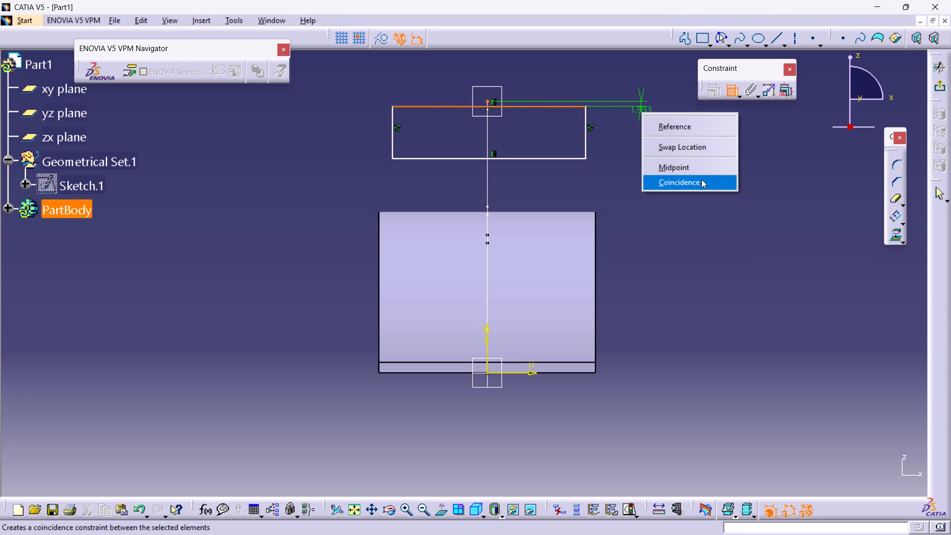
pyautogui.click(701, 179)
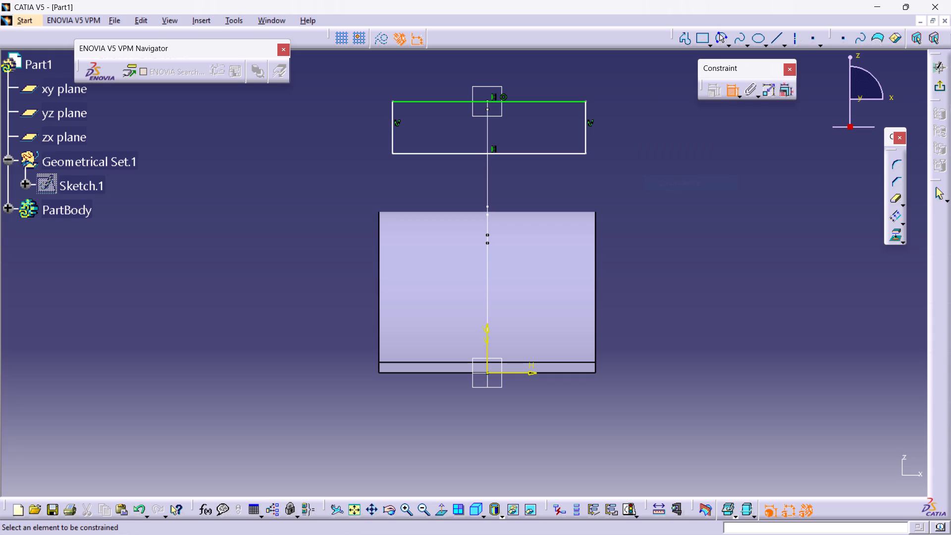
# Dimension the rectangle's width and height.
pyautogui.click(561, 102)
pyautogui.click(540, 69)
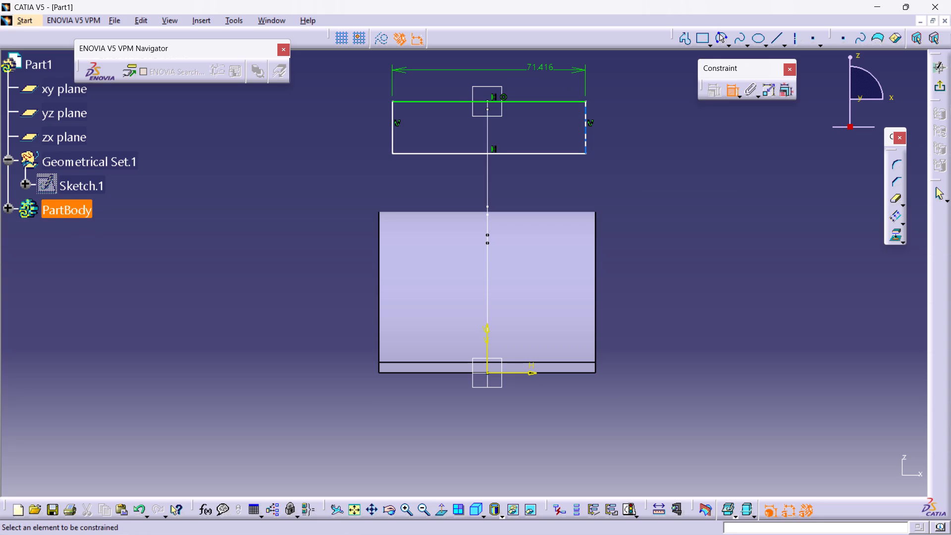
pyautogui.doubleClick(585, 133)
pyautogui.doubleClick(656, 143)
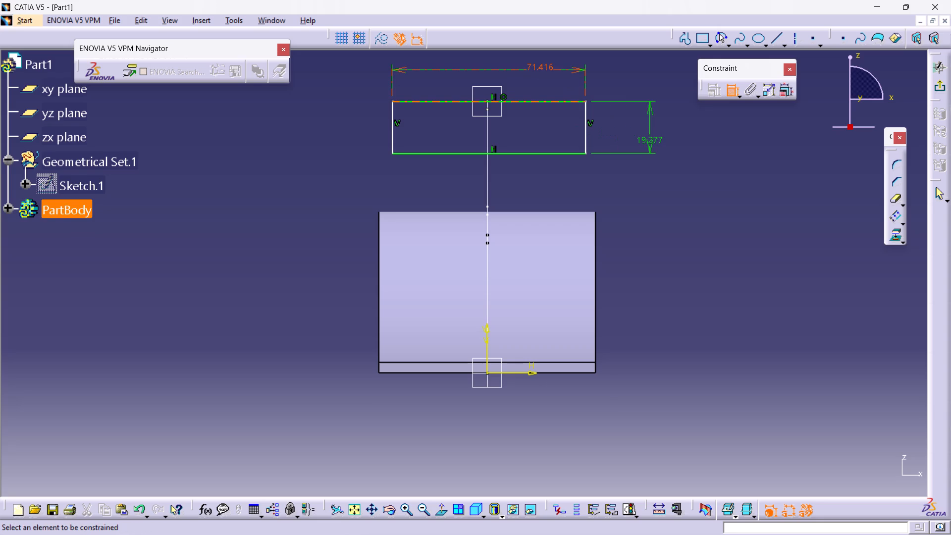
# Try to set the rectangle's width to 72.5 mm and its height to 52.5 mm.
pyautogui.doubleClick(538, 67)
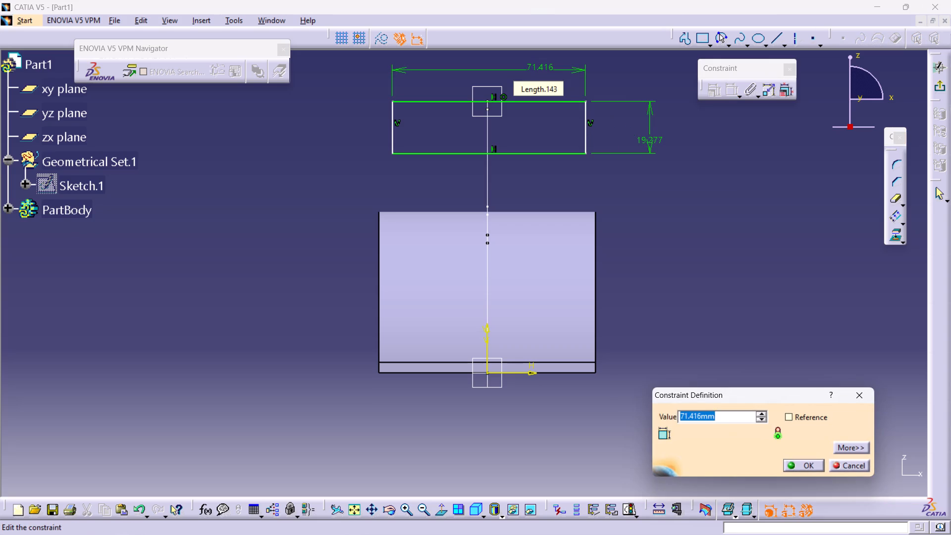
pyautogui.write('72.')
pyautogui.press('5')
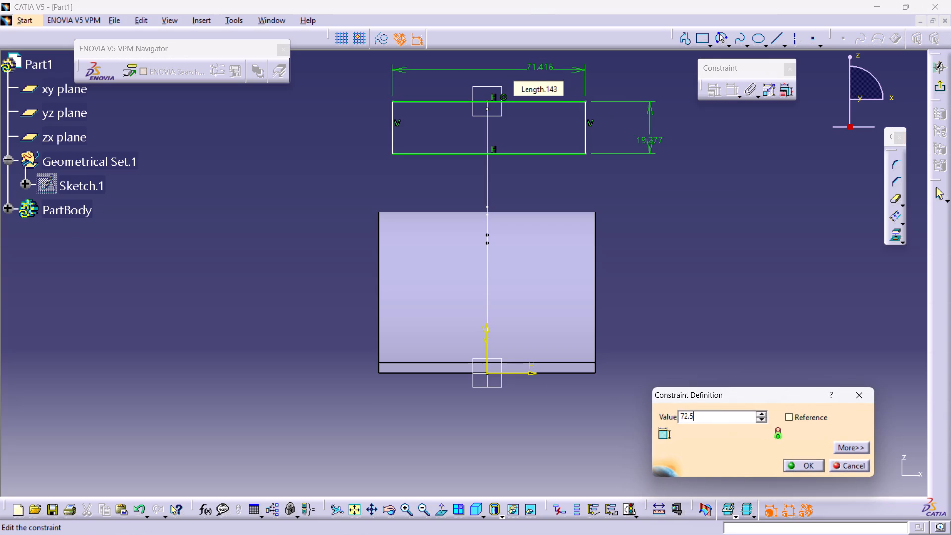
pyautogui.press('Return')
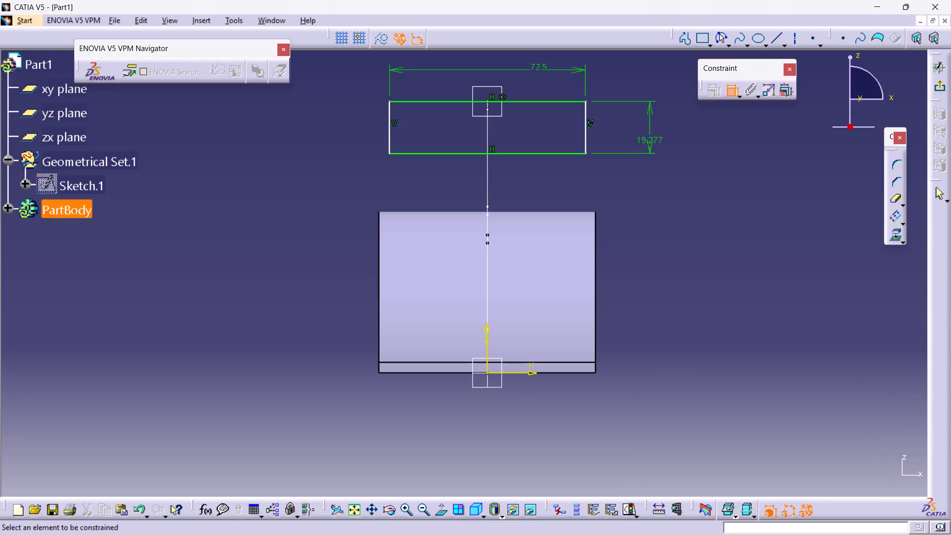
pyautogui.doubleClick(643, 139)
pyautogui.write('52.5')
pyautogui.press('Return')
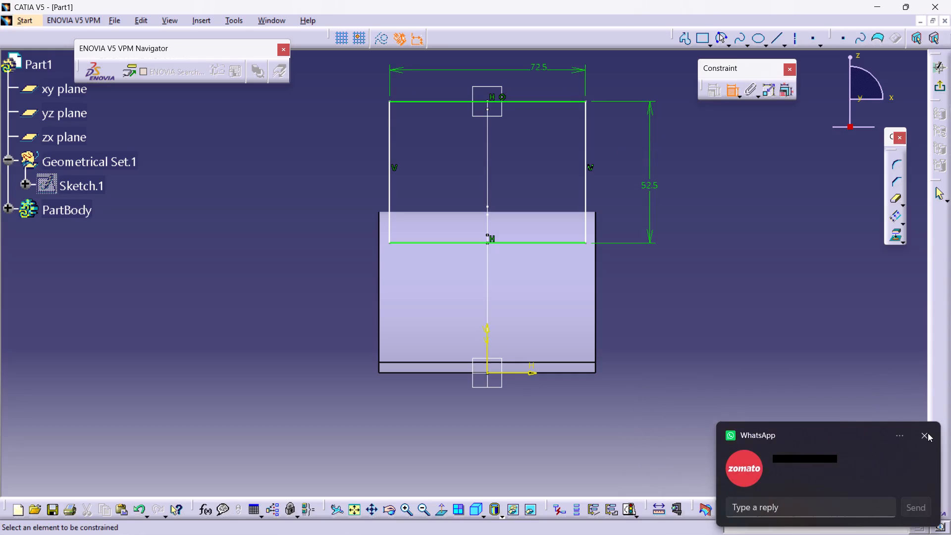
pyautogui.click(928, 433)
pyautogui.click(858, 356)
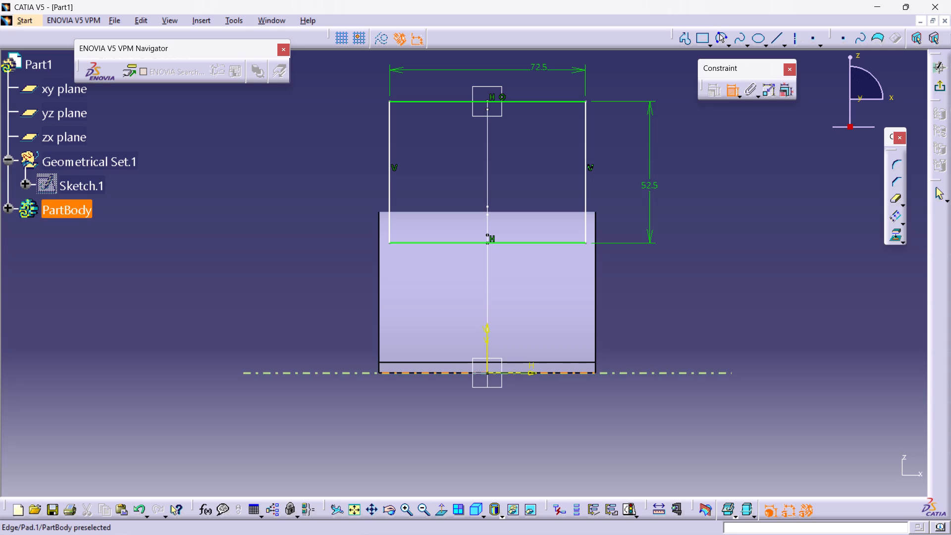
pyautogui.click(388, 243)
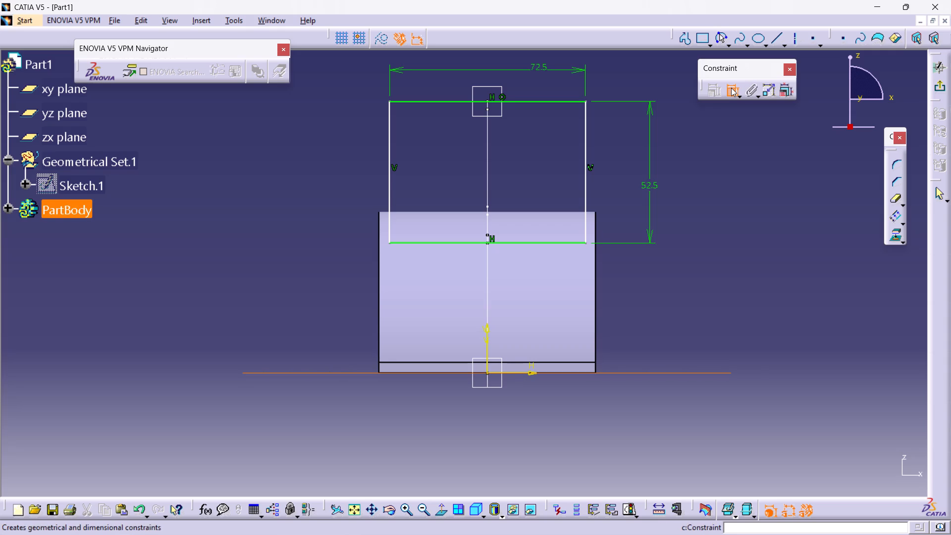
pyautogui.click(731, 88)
# Set the rectangle's height to 52.5 mm and its width to 72.5 mm.
pyautogui.doubleClick(651, 141)
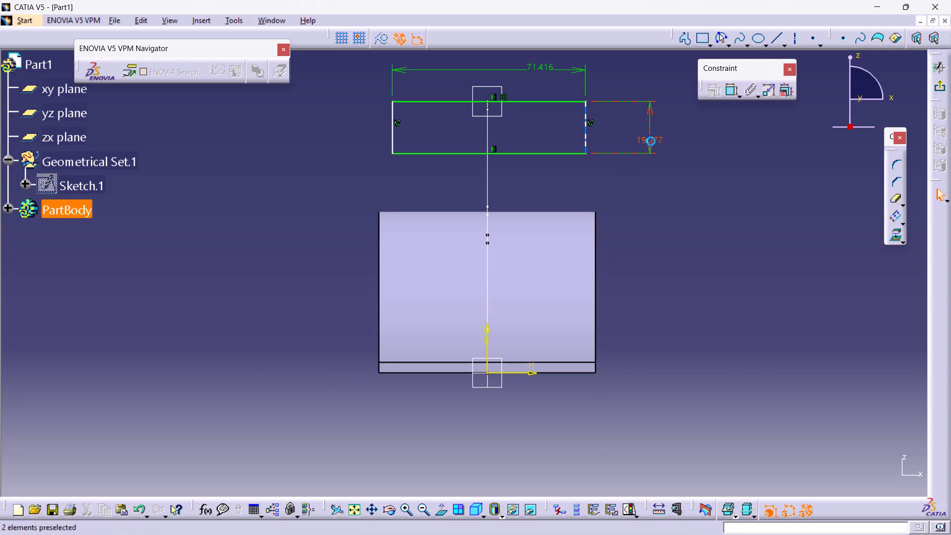
pyautogui.write('52.8')
pyautogui.press('BackSpace')
pyautogui.press('5')
pyautogui.press('Return')
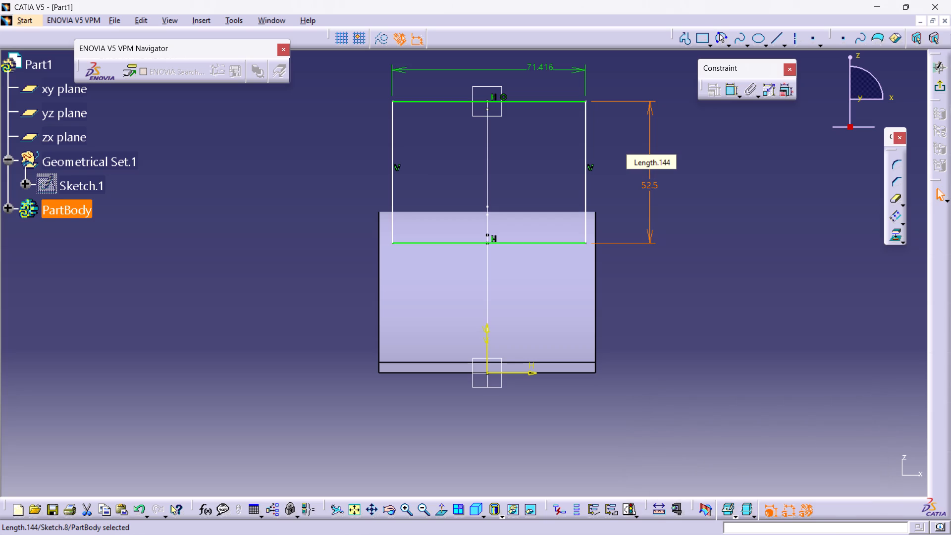
pyautogui.click(716, 220)
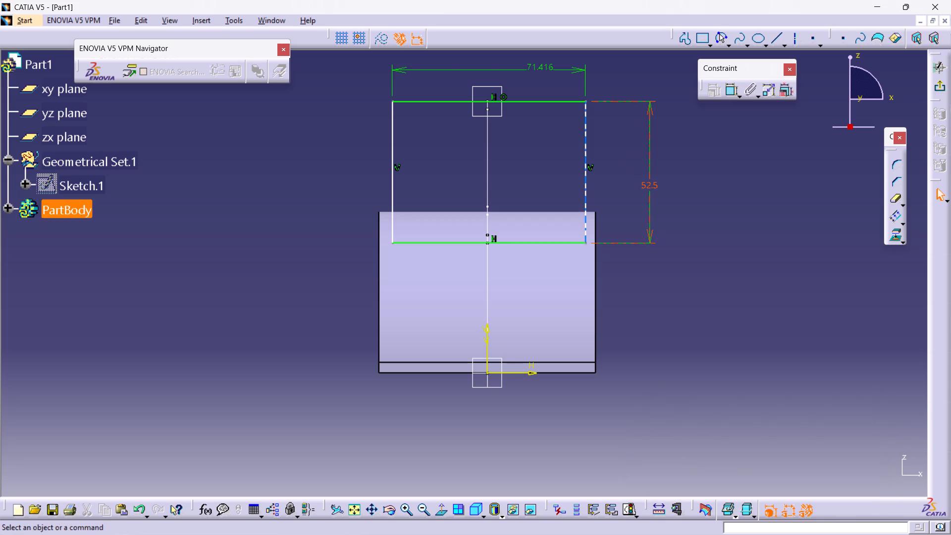
pyautogui.doubleClick(551, 66)
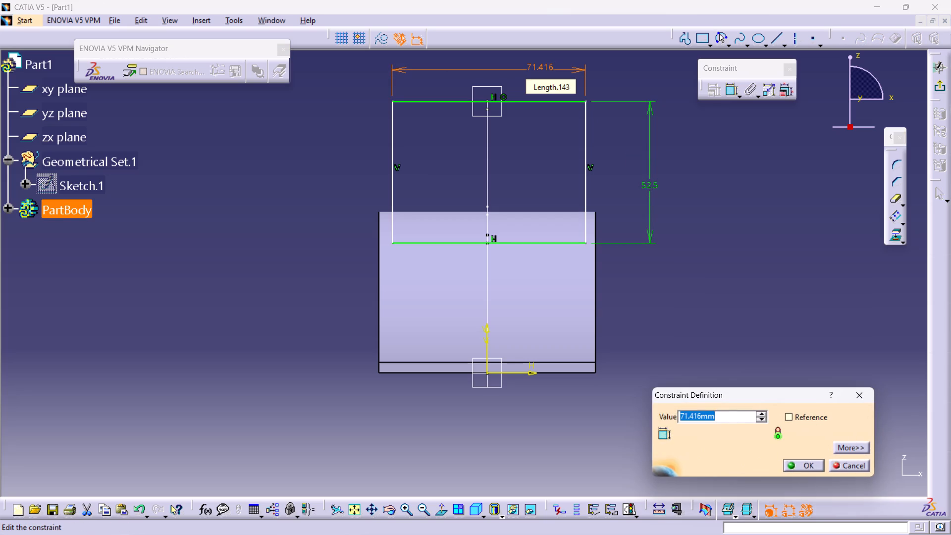
pyautogui.write('72')
pyautogui.write('.5')
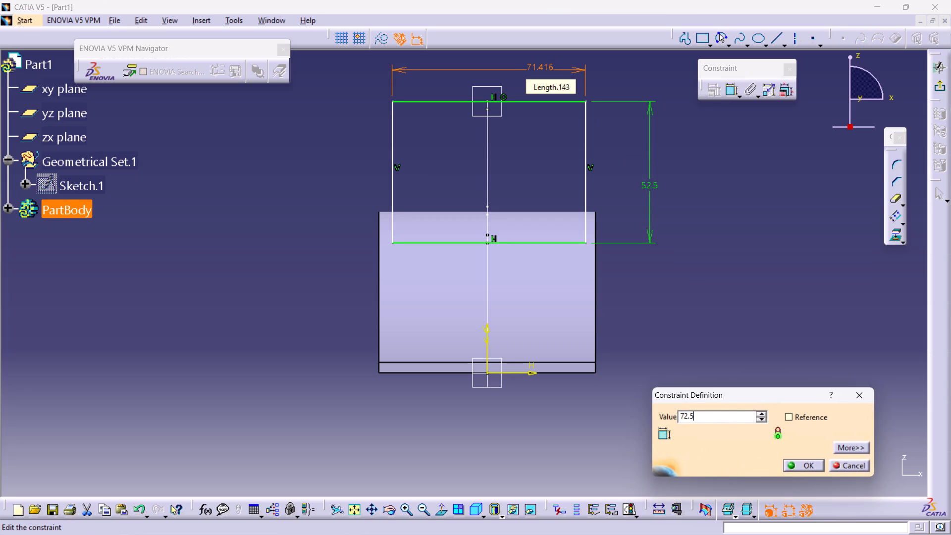
pyautogui.press('Return')
pyautogui.click(718, 259)
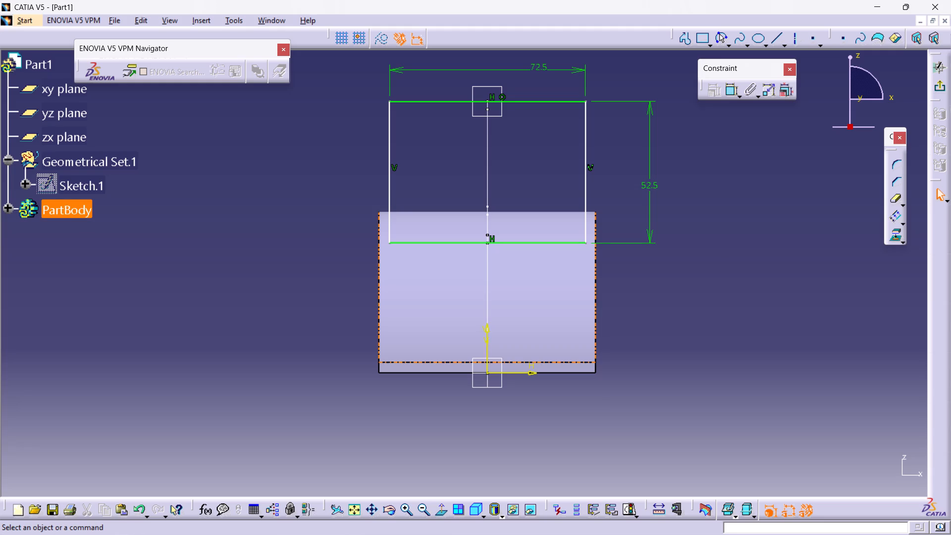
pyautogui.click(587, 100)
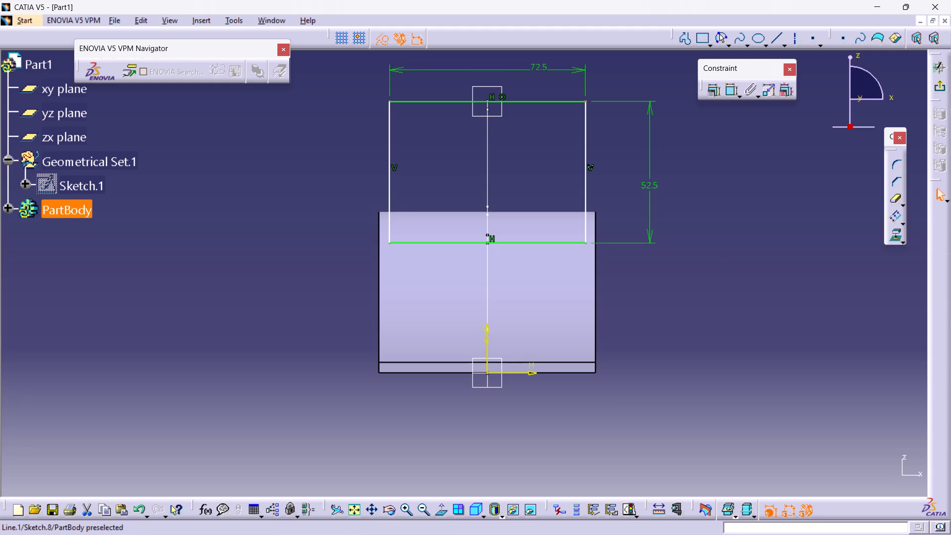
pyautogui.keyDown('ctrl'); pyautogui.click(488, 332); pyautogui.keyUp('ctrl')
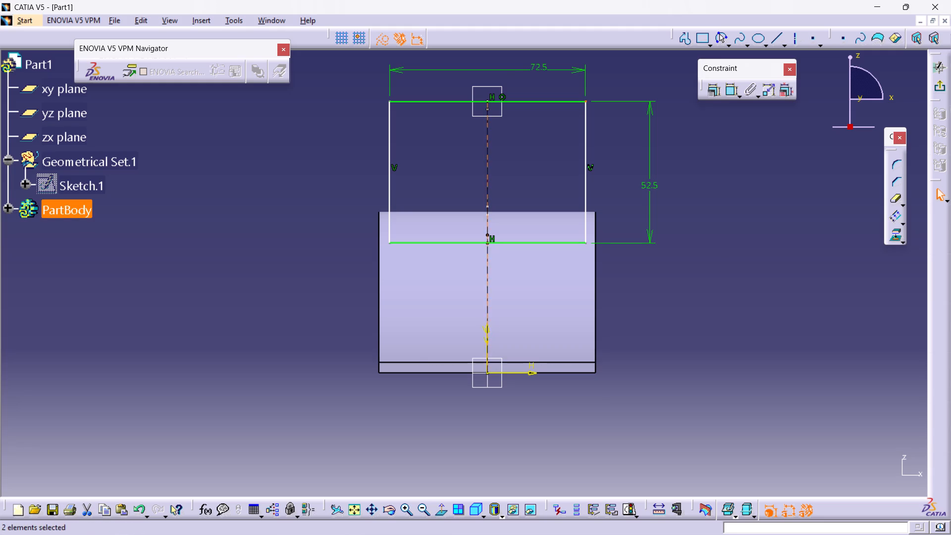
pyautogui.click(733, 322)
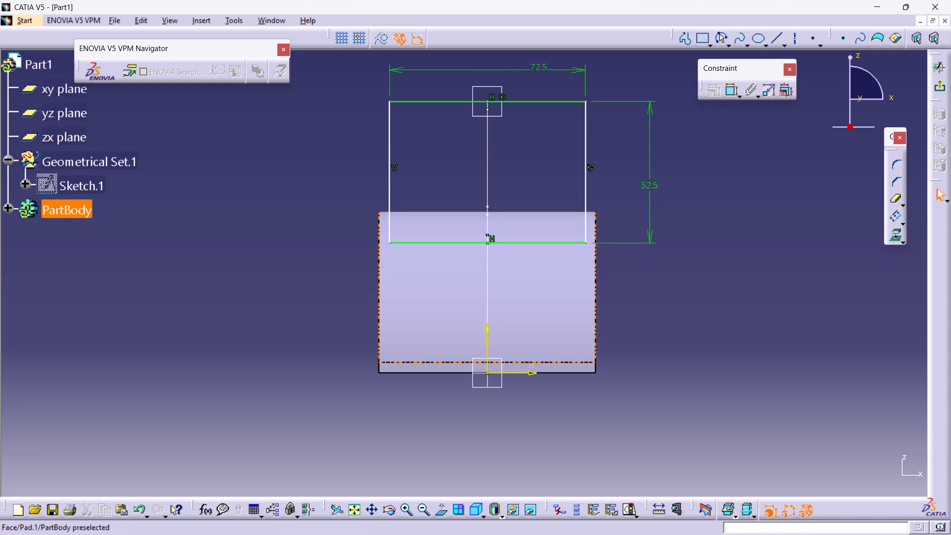
# Constrain the rectangle's two upper corners with Symmetry about the sketch's vertical axis.
pyautogui.click(483, 330)
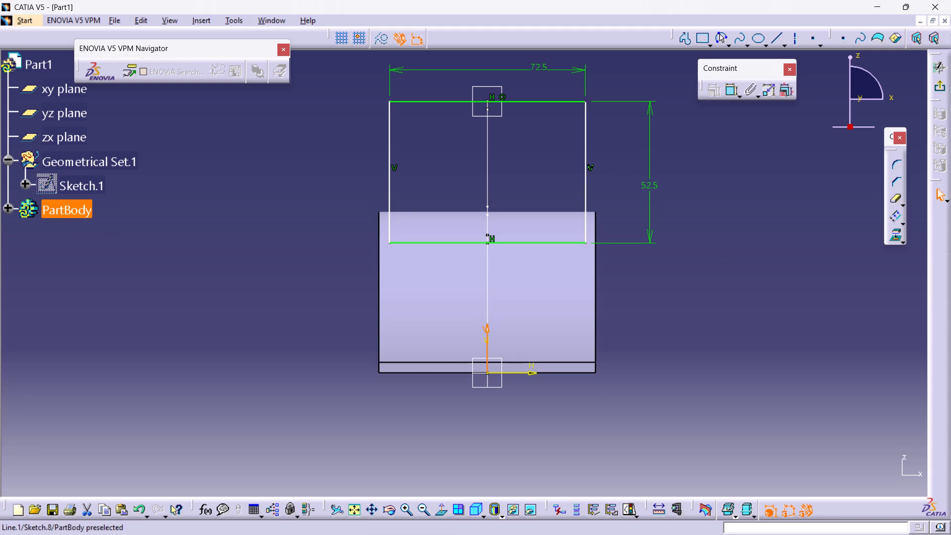
pyautogui.keyDown('ctrl'); pyautogui.click(584, 100); pyautogui.keyUp('ctrl')
pyautogui.keyDown('ctrl'); pyautogui.click(390, 99); pyautogui.keyUp('ctrl')
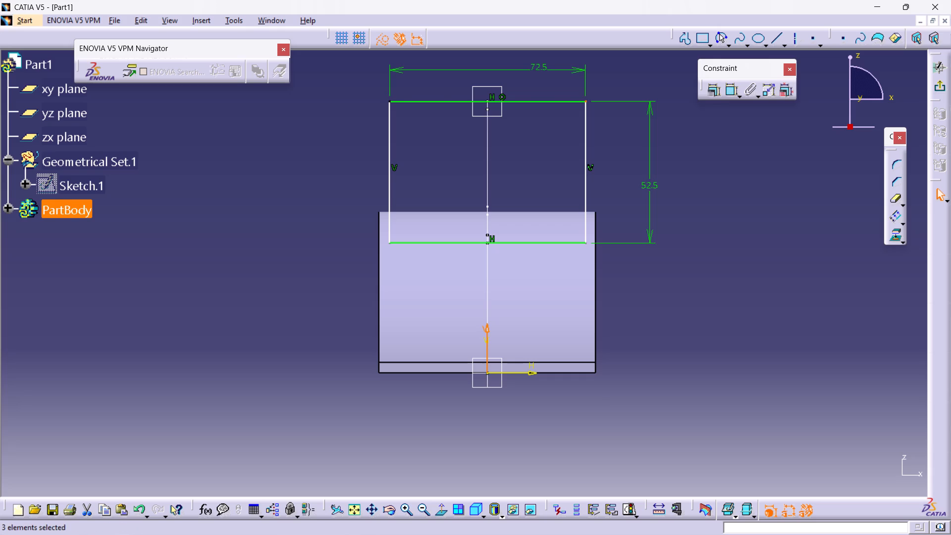
pyautogui.click(711, 96)
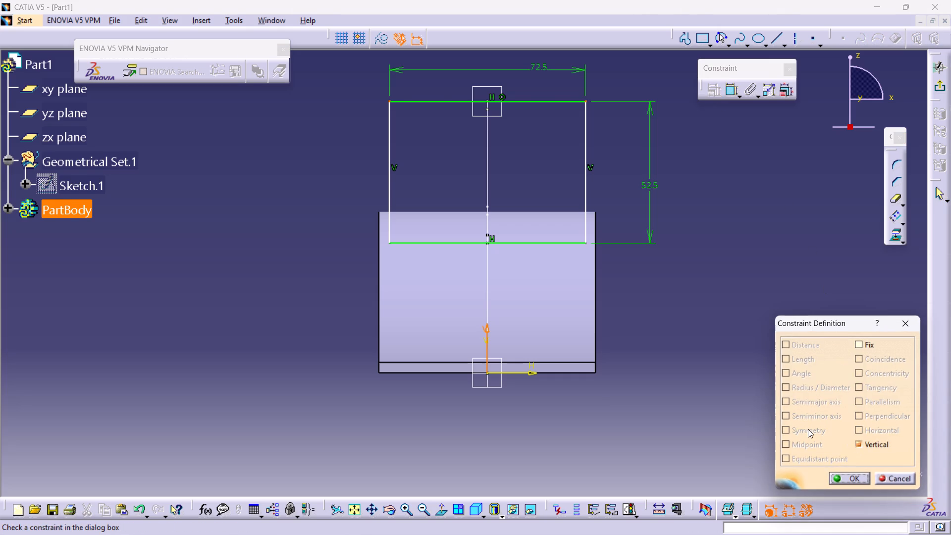
pyautogui.click(898, 321)
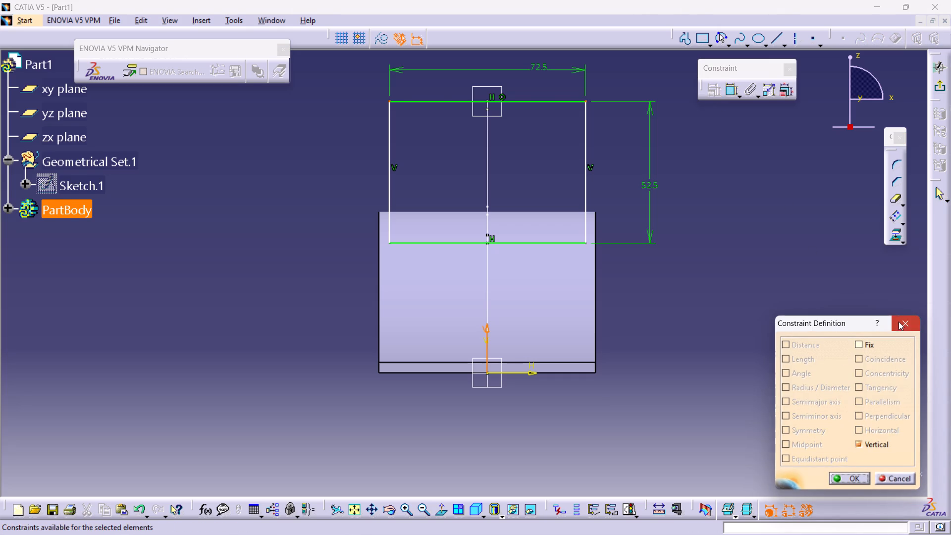
pyautogui.keyDown('ctrl'); pyautogui.click(487, 330); pyautogui.keyUp('ctrl')
pyautogui.keyDown('ctrl'); pyautogui.click(487, 330); pyautogui.keyUp('ctrl')
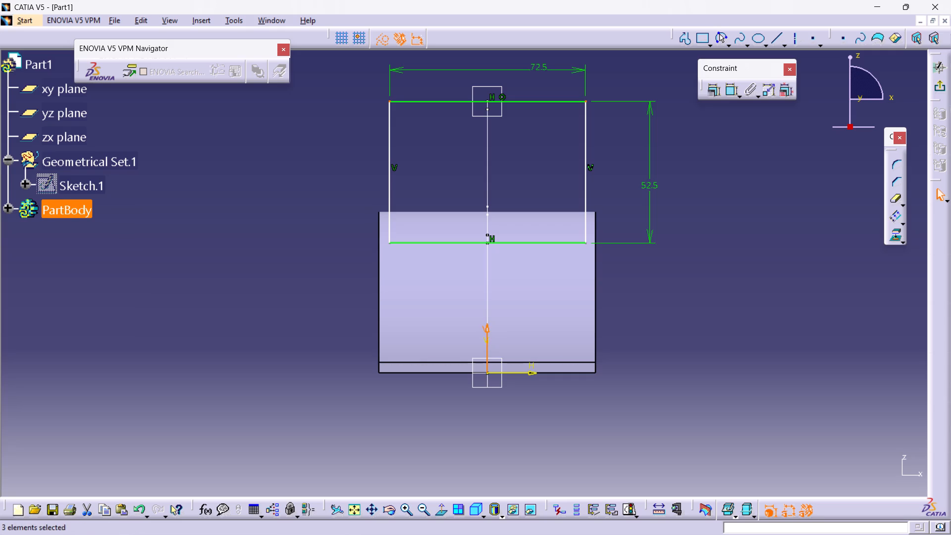
pyautogui.click(718, 92)
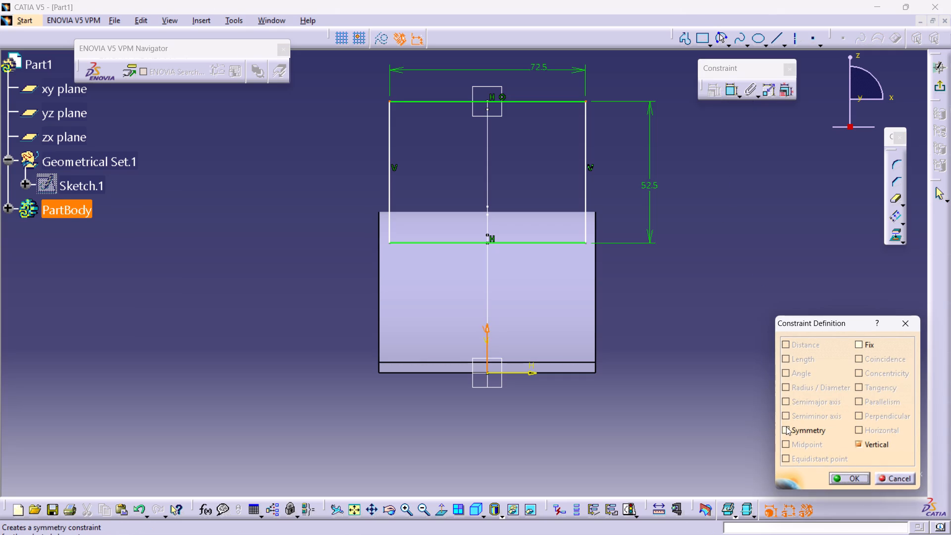
pyautogui.click(786, 427)
pyautogui.click(849, 478)
pyautogui.click(720, 297)
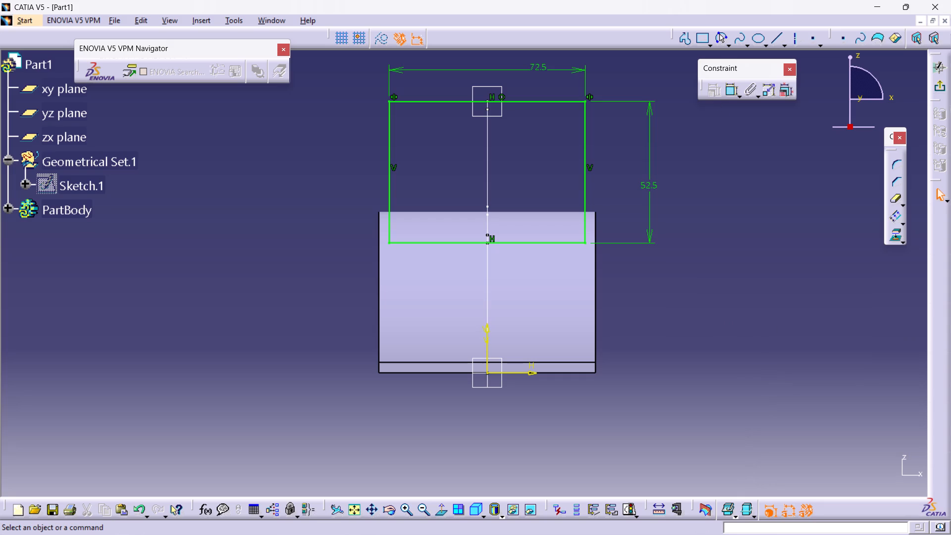
# Round the rectangle's four corners with a 15 mm radius, converting the length dimensions to distances, and exit the sketch.
pyautogui.moveTo(602, 124); pyautogui.dragTo(560, 88)
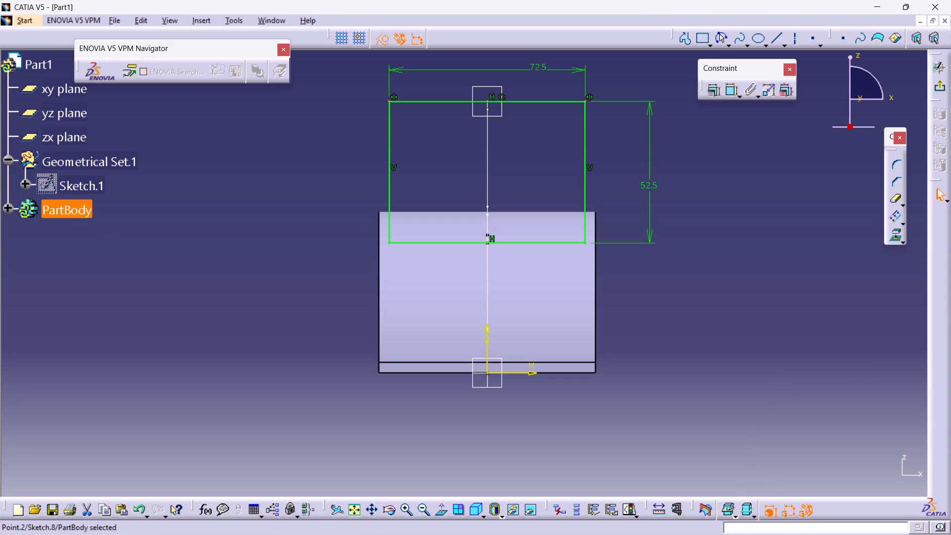
pyautogui.keyDown('ctrl'); pyautogui.moveTo(370, 90); pyautogui.dragTo(404, 111); pyautogui.keyUp('ctrl')
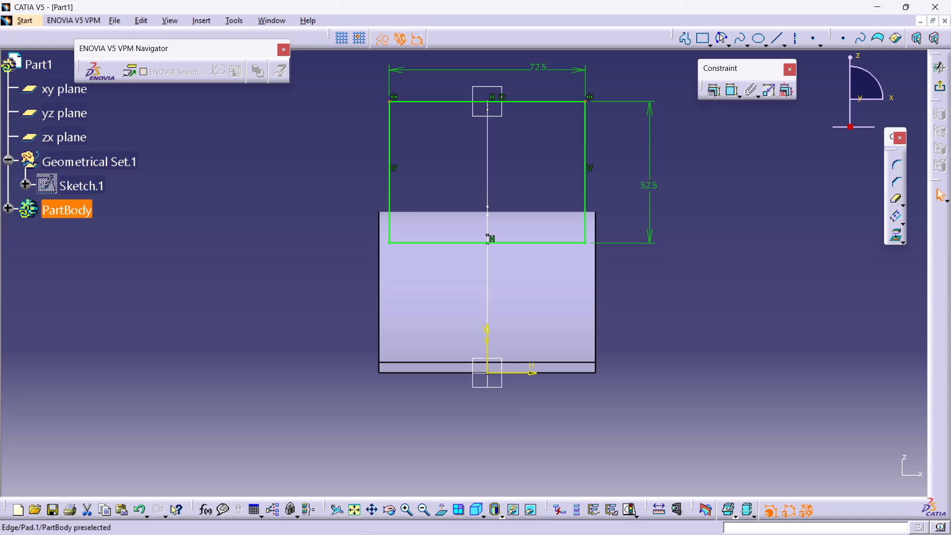
pyautogui.keyDown('ctrl'); pyautogui.moveTo(364, 239); pyautogui.dragTo(410, 248); pyautogui.keyUp('ctrl')
pyautogui.keyDown('ctrl'); pyautogui.moveTo(606, 253); pyautogui.dragTo(572, 236); pyautogui.keyUp('ctrl')
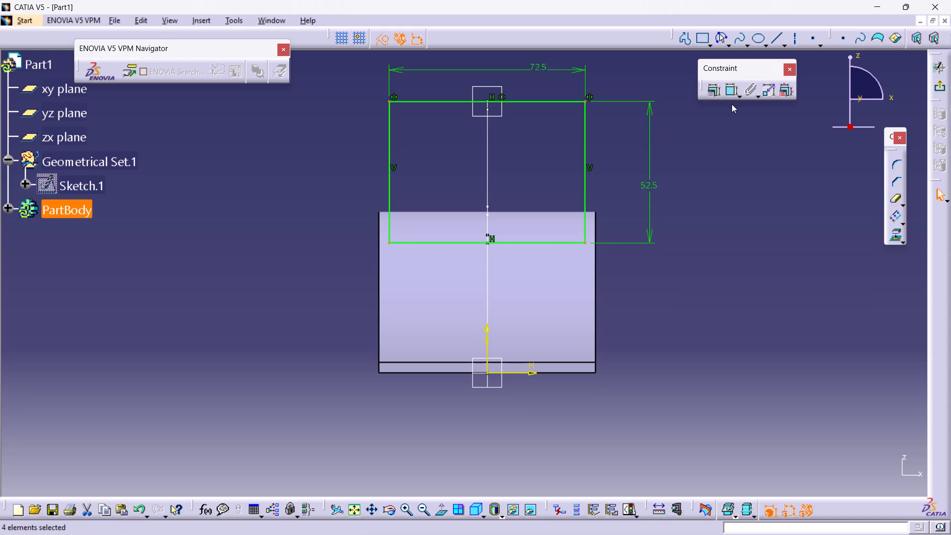
pyautogui.doubleClick(895, 161)
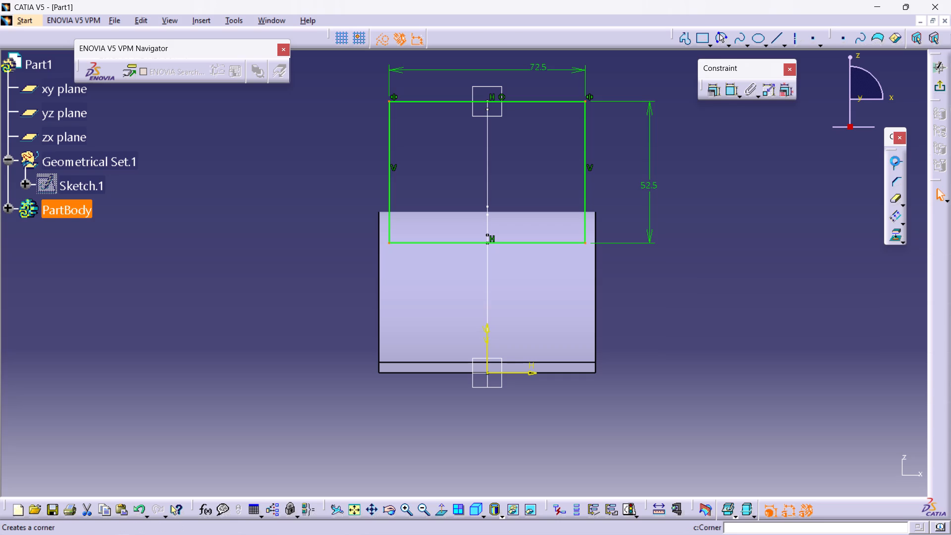
pyautogui.doubleClick(590, 41)
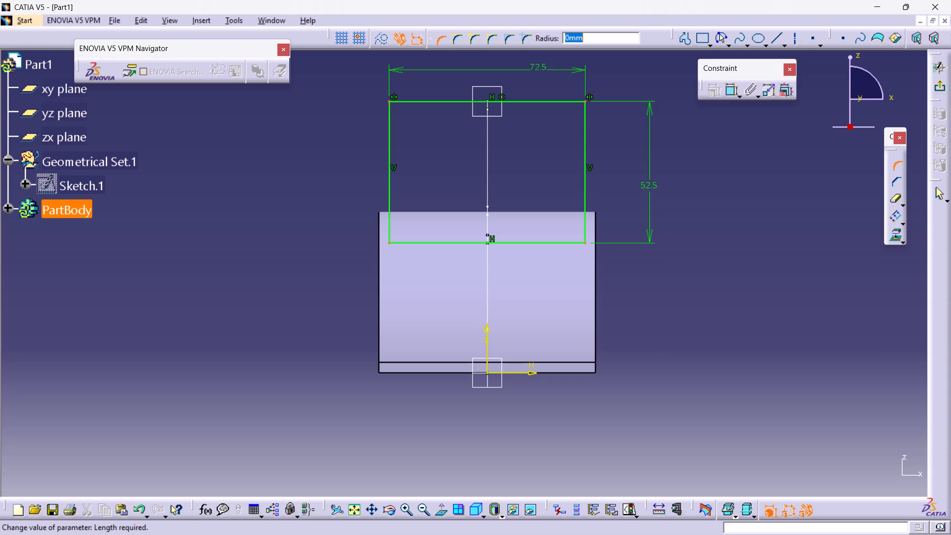
pyautogui.write('15')
pyautogui.press('Return')
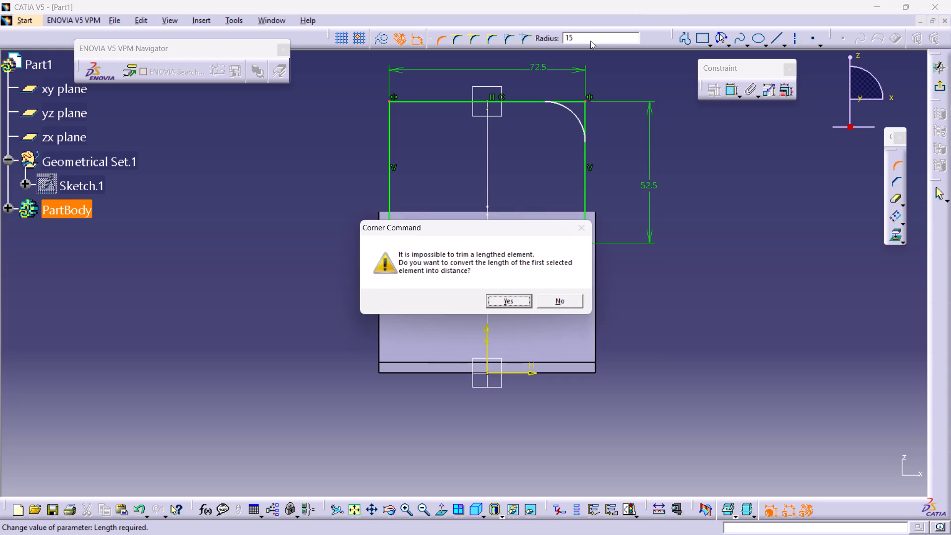
pyautogui.click(516, 302)
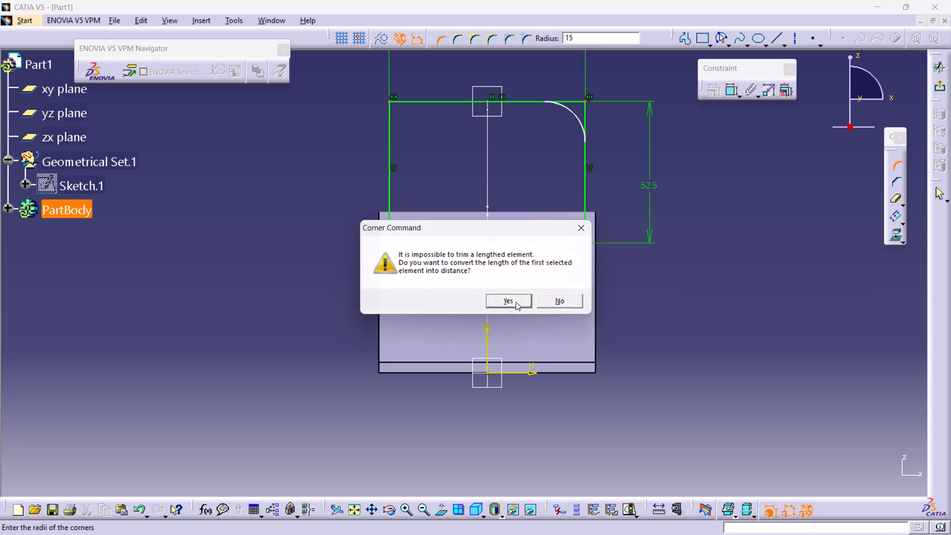
pyautogui.click(516, 302)
pyautogui.click(710, 279)
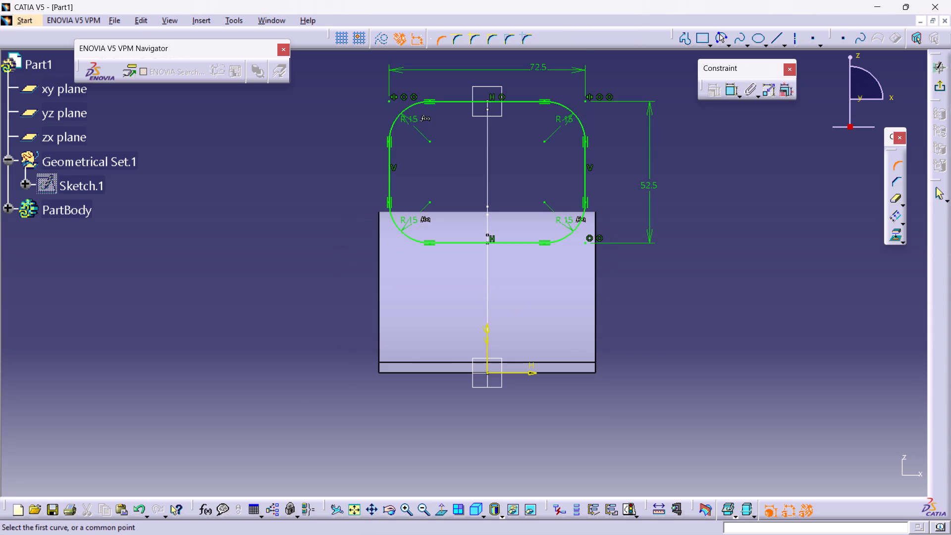
pyautogui.click(940, 86)
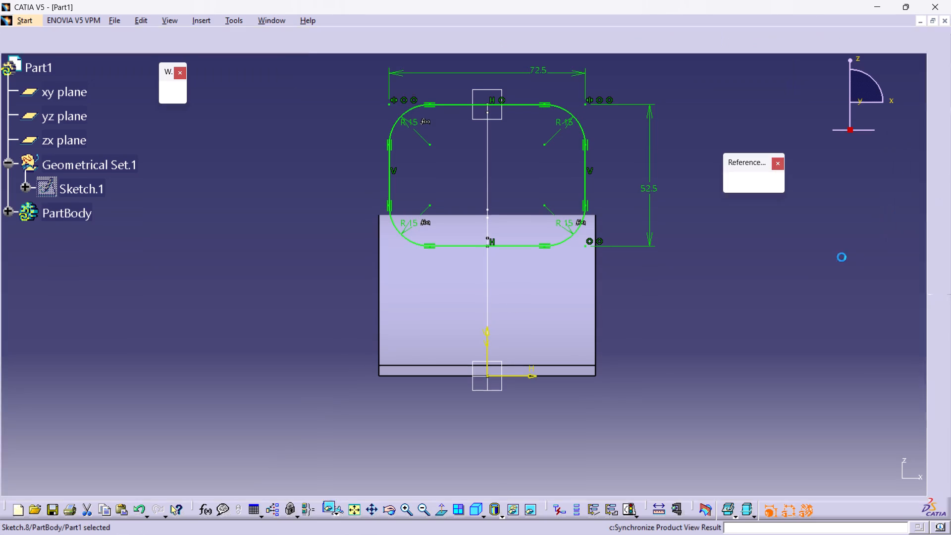
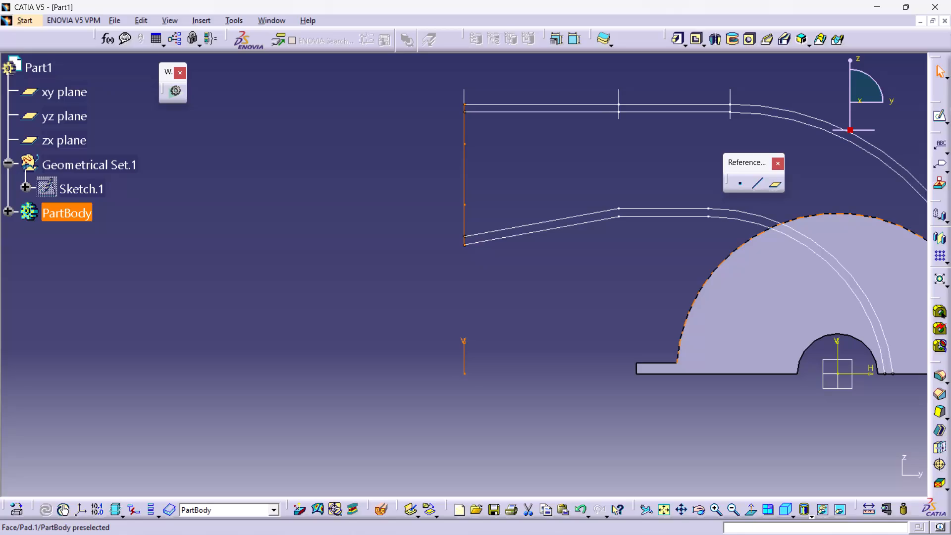
# Open the rounded-rectangle end-section sketch and make its bottom line coincident with the outer endpoint of the lower guide curve.
pyautogui.doubleClick(939, 117)
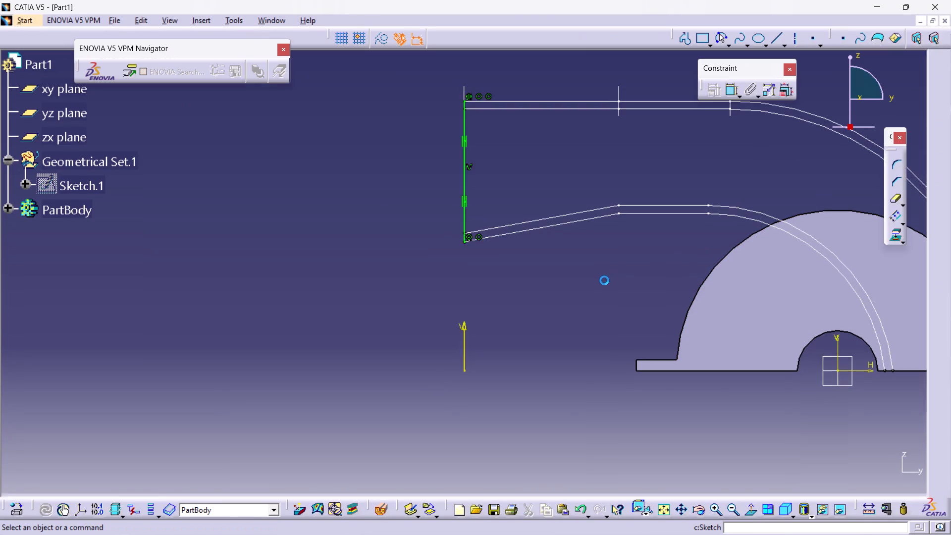
pyautogui.keyDown('ctrl'); pyautogui.moveTo(736, 300); pyautogui.dragTo(705, 231, button='middle'); pyautogui.keyUp('ctrl')
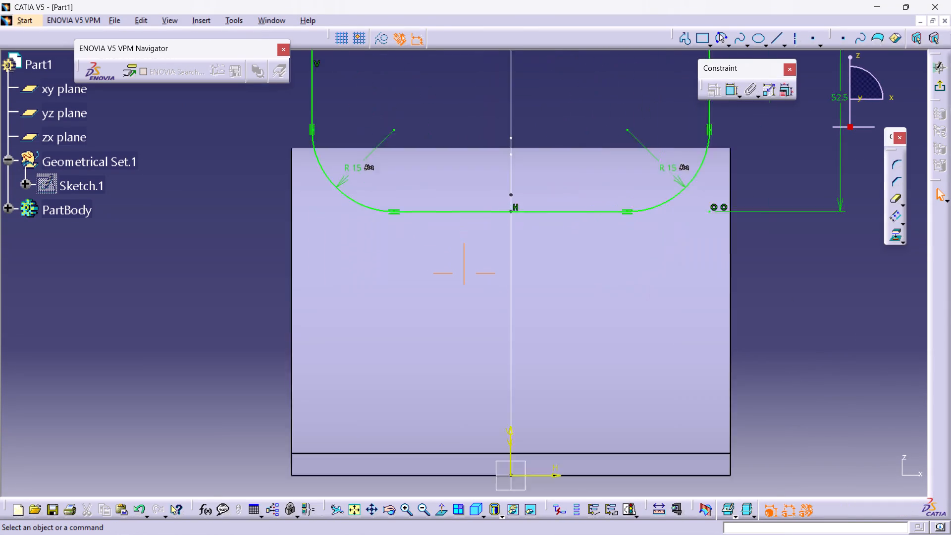
pyautogui.keyDown('ctrl'); pyautogui.moveTo(705, 231); pyautogui.dragTo(670, 191, button='middle'); pyautogui.keyUp('ctrl')
pyautogui.keyDown('ctrl'); pyautogui.click(554, 168); pyautogui.keyUp('ctrl')
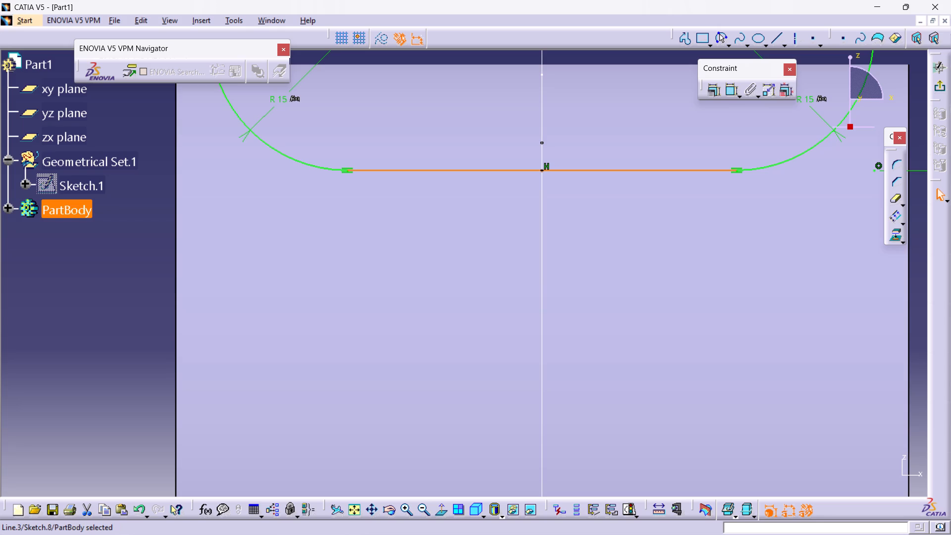
pyautogui.keyDown('ctrl'); pyautogui.click(541, 170); pyautogui.keyUp('ctrl')
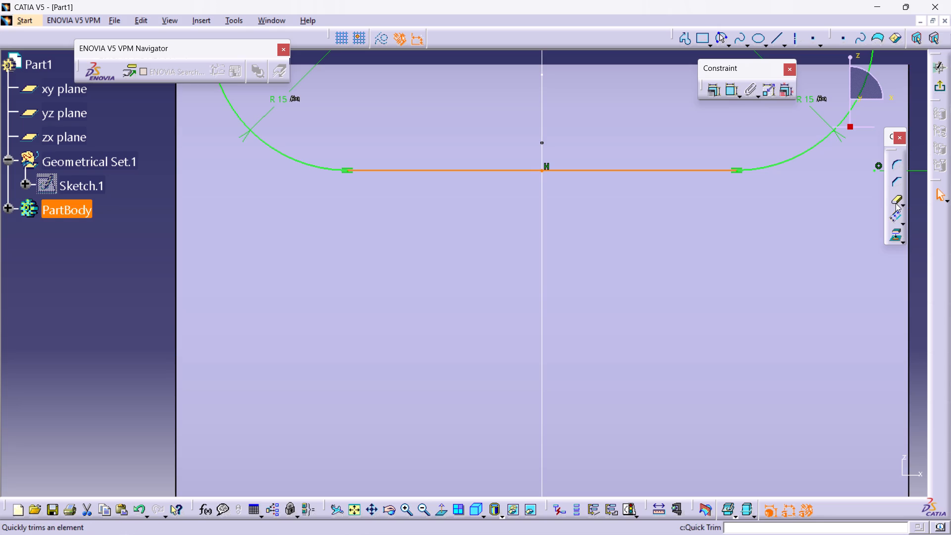
pyautogui.click(712, 90)
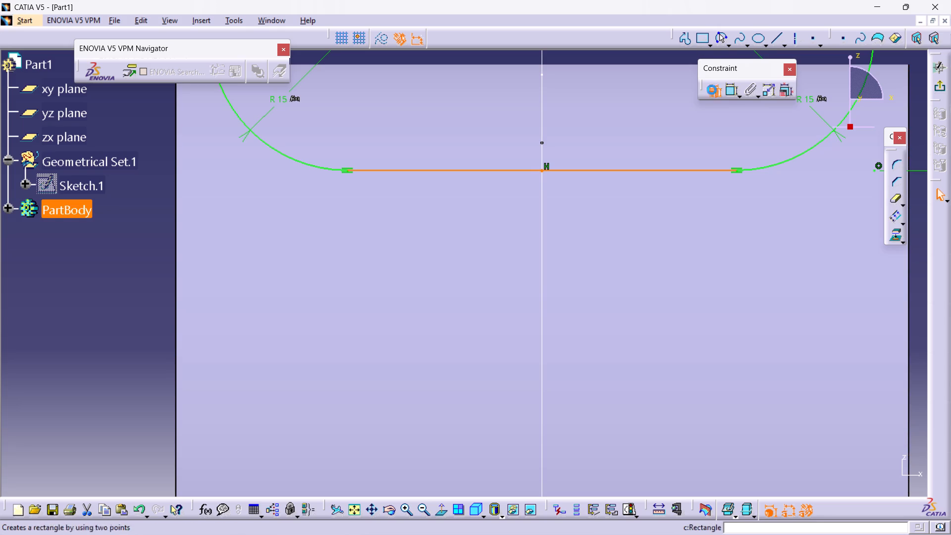
pyautogui.click(873, 357)
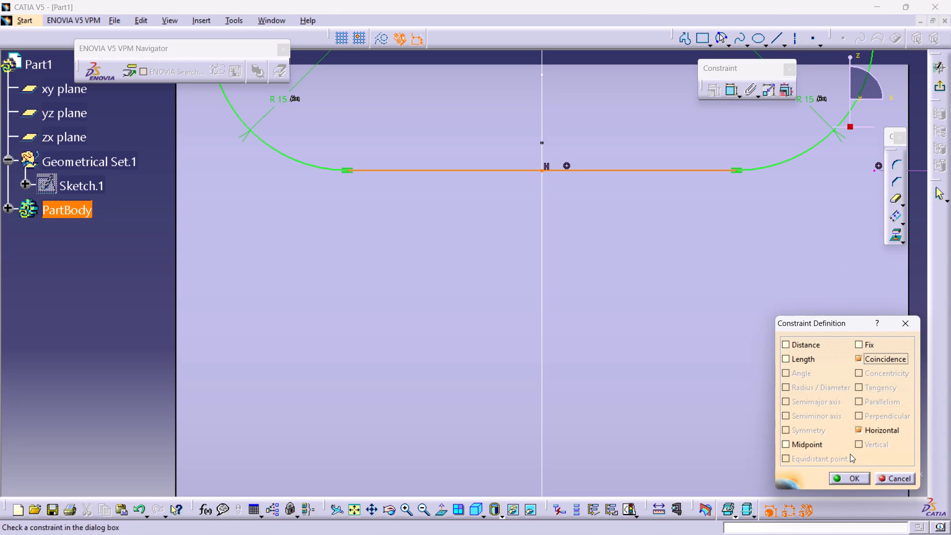
pyautogui.click(847, 475)
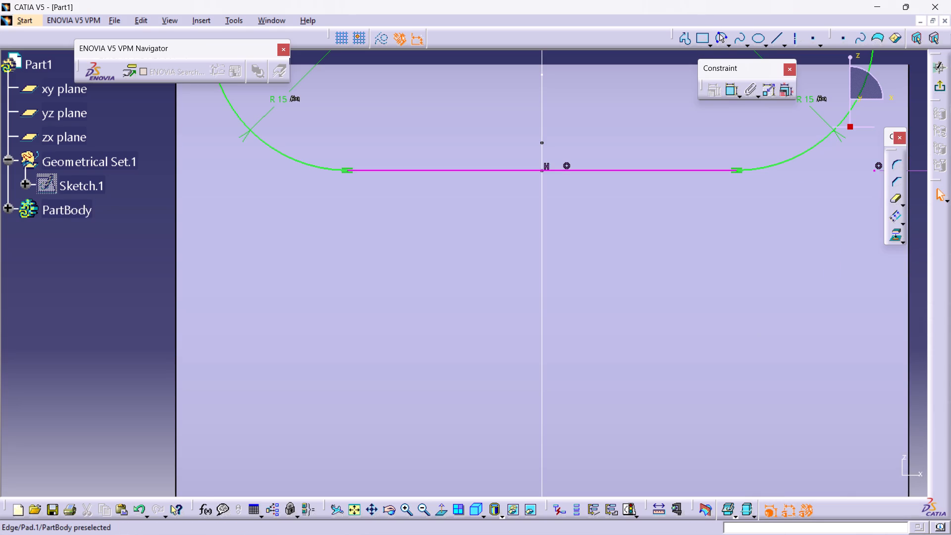
# Delete the 52.5 height dimension from the rounded-rectangle sketch and exit the sketch.
pyautogui.keyDown('ctrl'); pyautogui.moveTo(923, 256); pyautogui.dragTo(914, 320, button='middle'); pyautogui.keyUp('ctrl')
pyautogui.keyDown('ctrl'); pyautogui.moveTo(763, 288); pyautogui.dragTo(764, 350, button='middle'); pyautogui.keyUp('ctrl')
pyautogui.keyDown('ctrl'); pyautogui.moveTo(764, 350); pyautogui.dragTo(758, 339, button='middle'); pyautogui.keyUp('ctrl')
pyautogui.rightClick(640, 192)
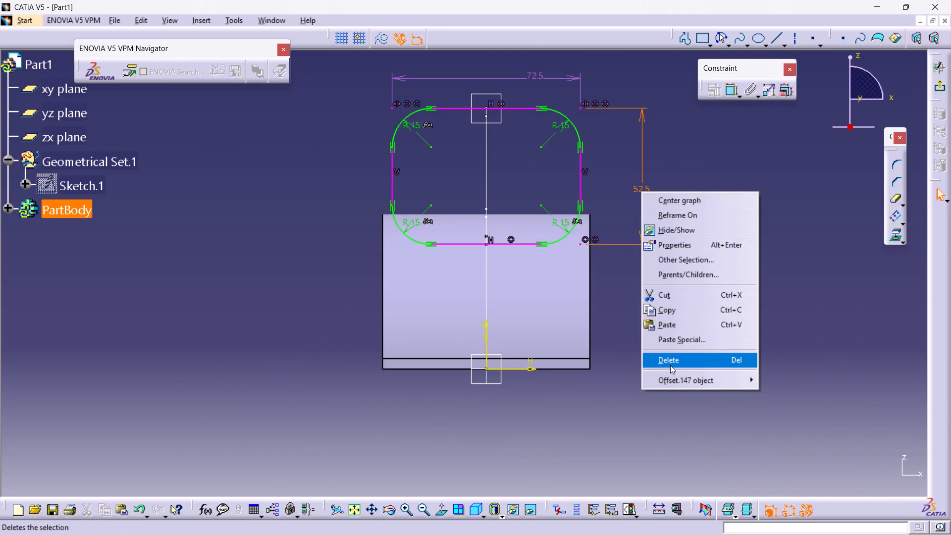
pyautogui.click(670, 360)
pyautogui.keyDown('ctrl'); pyautogui.middleClick(718, 211); pyautogui.keyUp('ctrl')
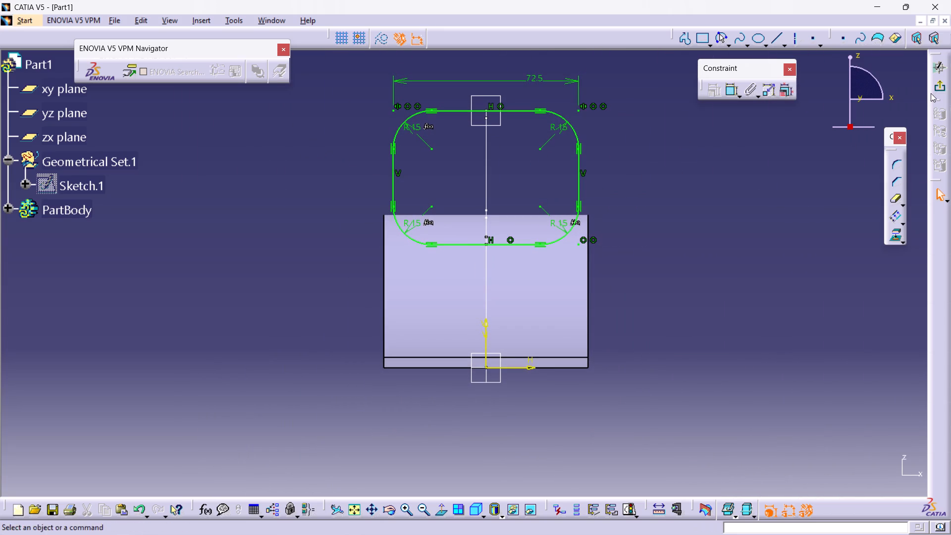
pyautogui.click(933, 88)
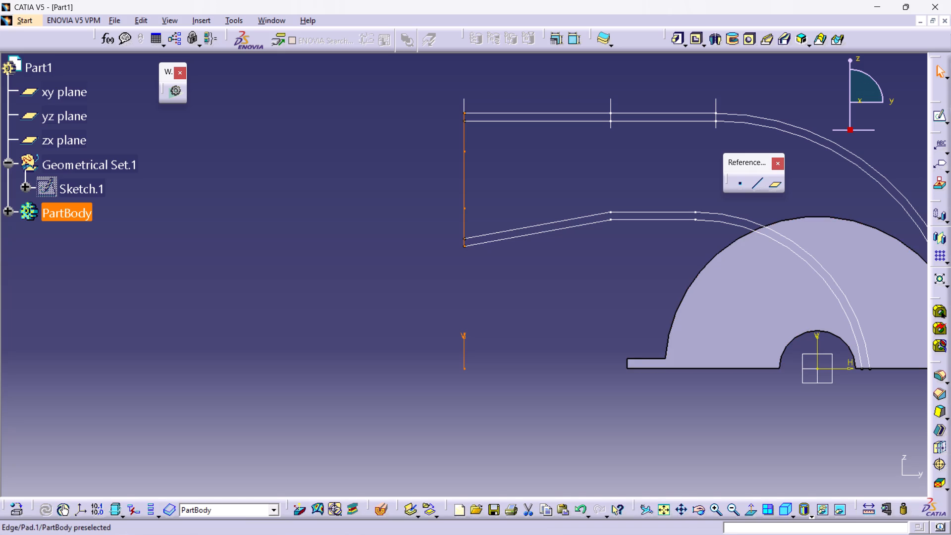
# Start a sketch on the middle of the three vertical planes and draw a rectangle about 53 mm wide and 35 mm high.
pyautogui.moveTo(622, 283); pyautogui.dragTo(581, 287, button='middle')
pyautogui.click(544, 330)
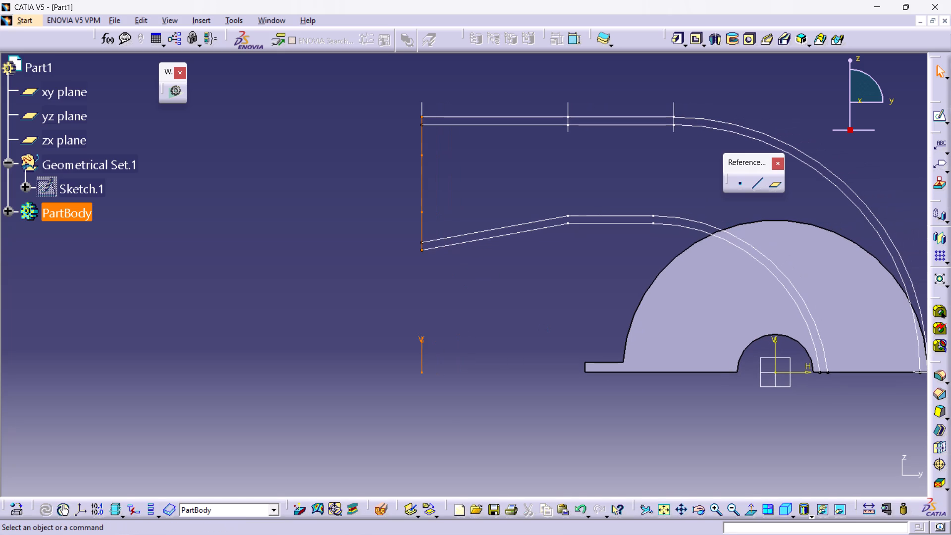
pyautogui.click(570, 104)
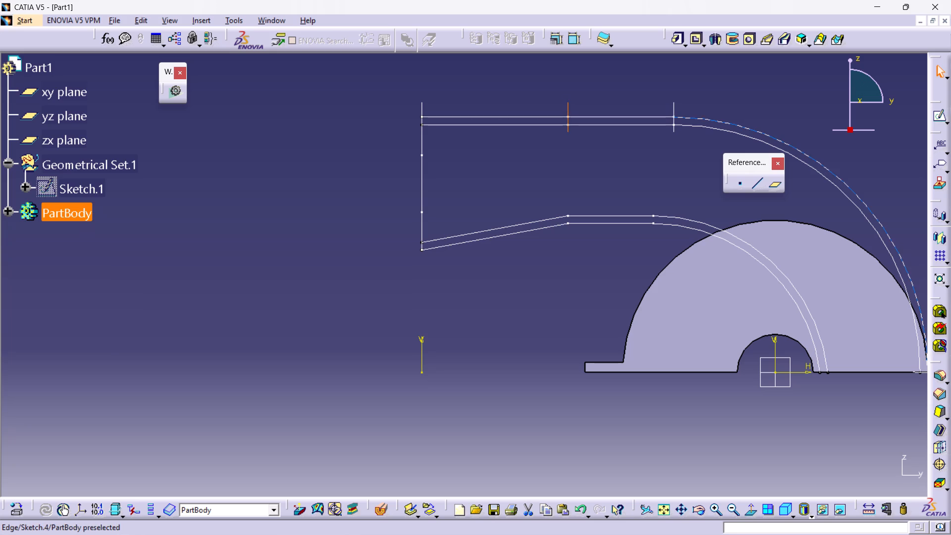
pyautogui.click(937, 115)
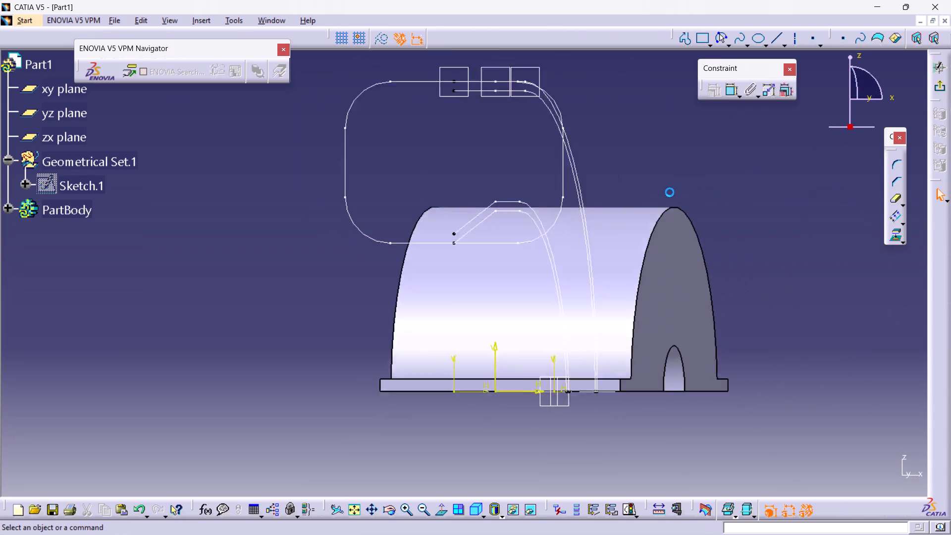
pyautogui.moveTo(665, 190); pyautogui.dragTo(666, 237, button='middle')
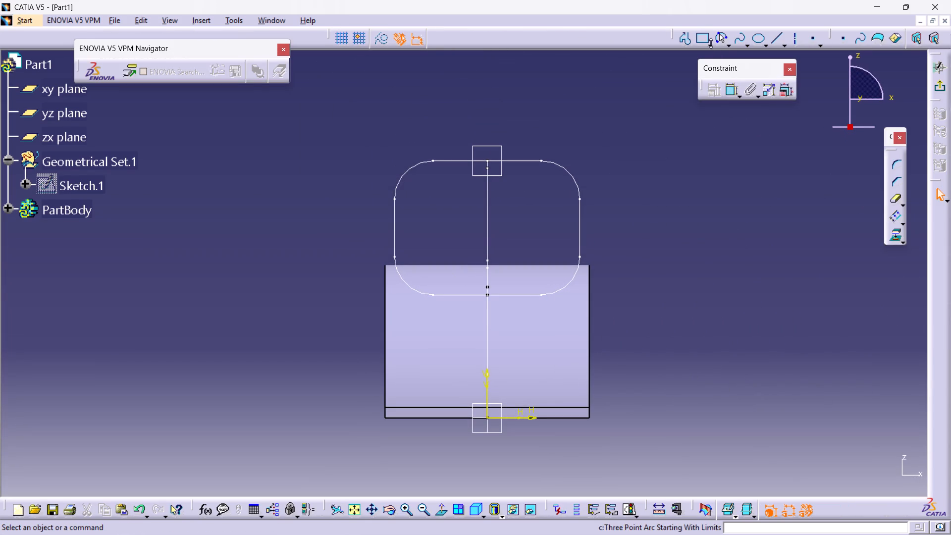
pyautogui.click(702, 36)
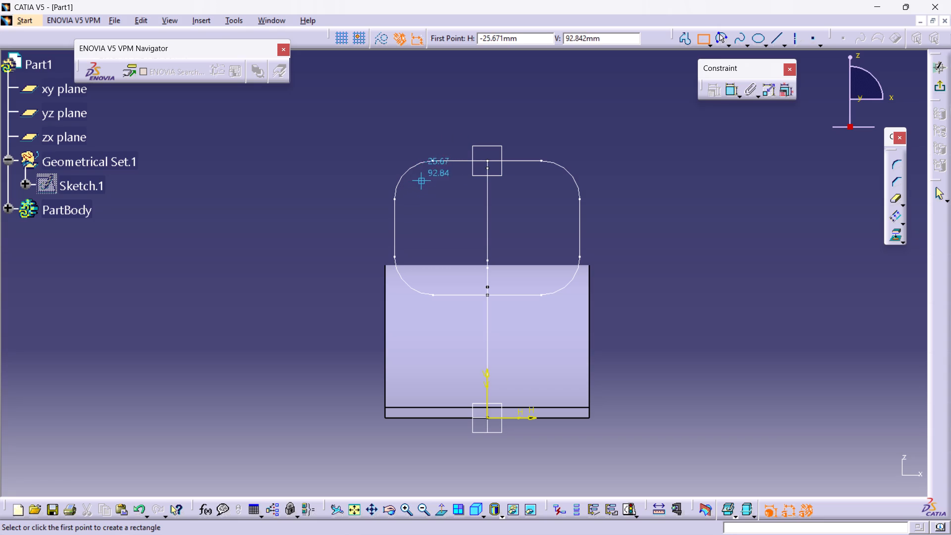
pyautogui.click(420, 177)
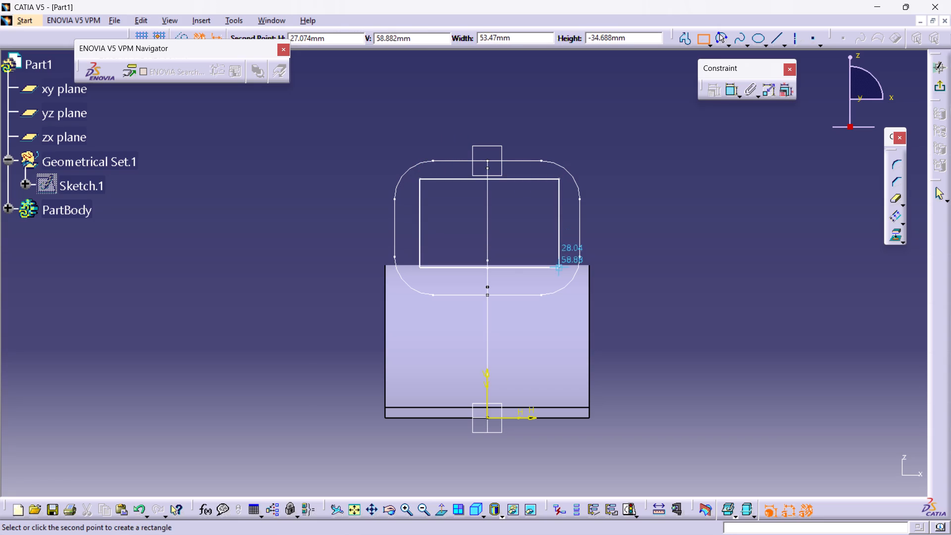
pyautogui.click(555, 268)
pyautogui.click(670, 248)
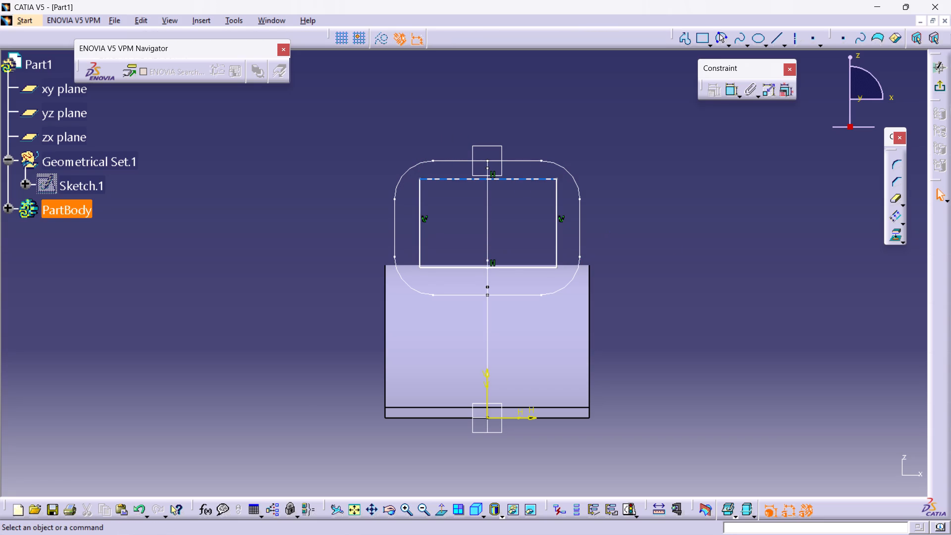
# Make the rectangle's top line coincident with the outer upper guide curve's point on the sketch plane.
pyautogui.click(526, 179)
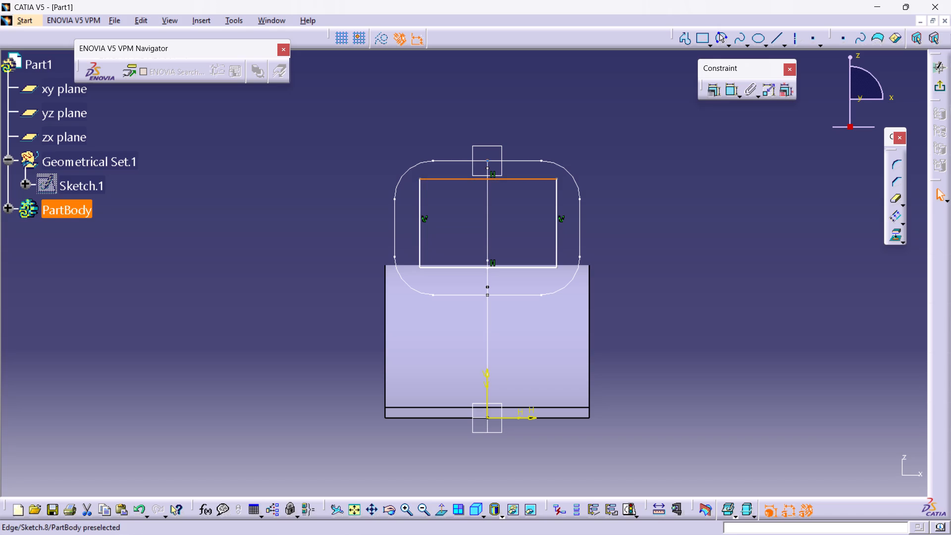
pyautogui.keyDown('ctrl'); pyautogui.click(488, 159); pyautogui.keyUp('ctrl')
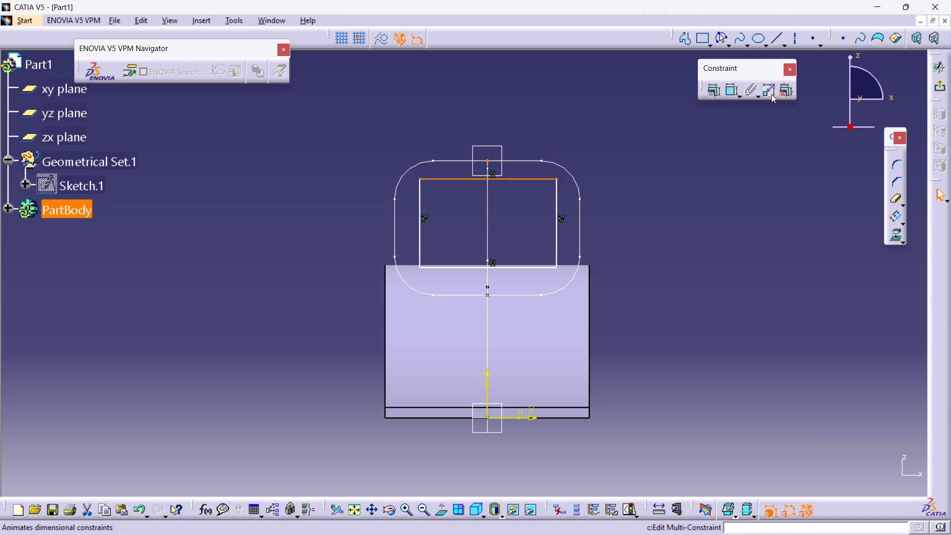
pyautogui.click(719, 87)
pyautogui.click(868, 355)
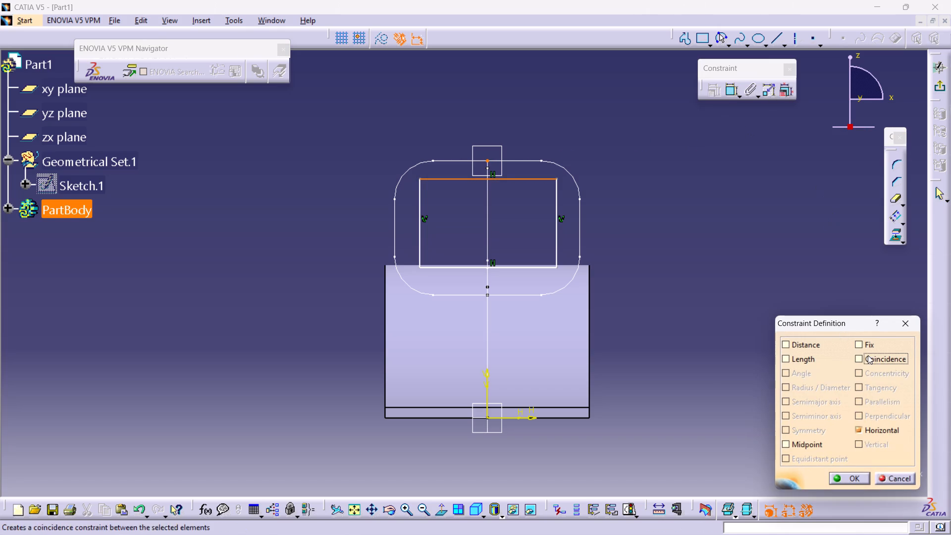
pyautogui.click(852, 473)
pyautogui.click(722, 375)
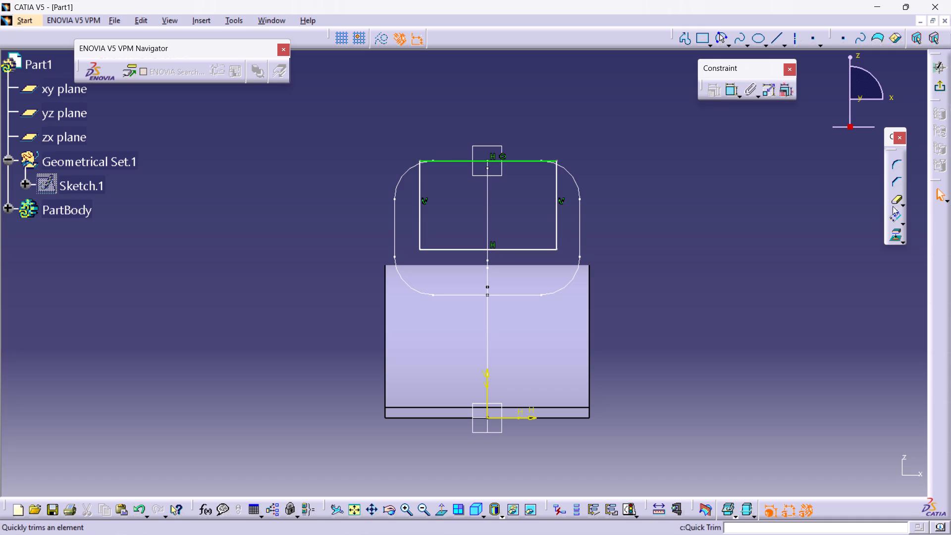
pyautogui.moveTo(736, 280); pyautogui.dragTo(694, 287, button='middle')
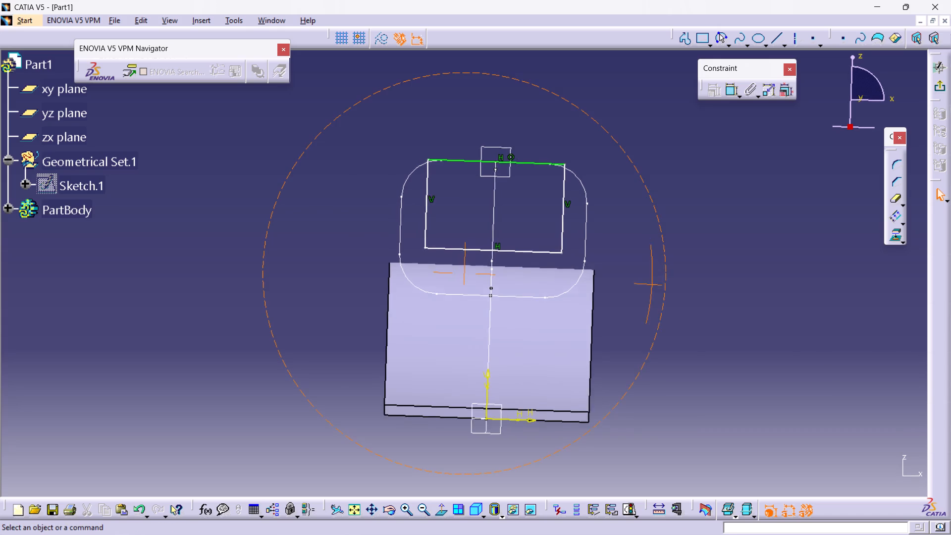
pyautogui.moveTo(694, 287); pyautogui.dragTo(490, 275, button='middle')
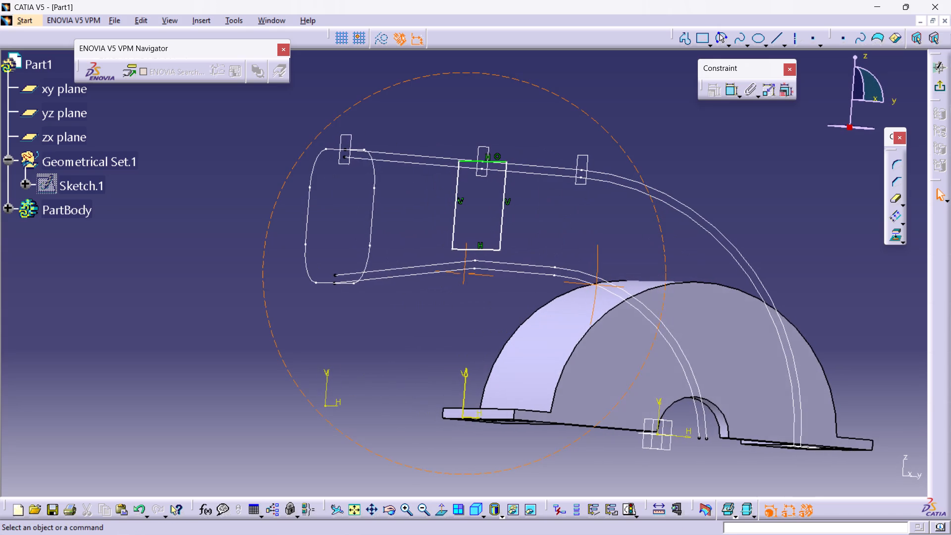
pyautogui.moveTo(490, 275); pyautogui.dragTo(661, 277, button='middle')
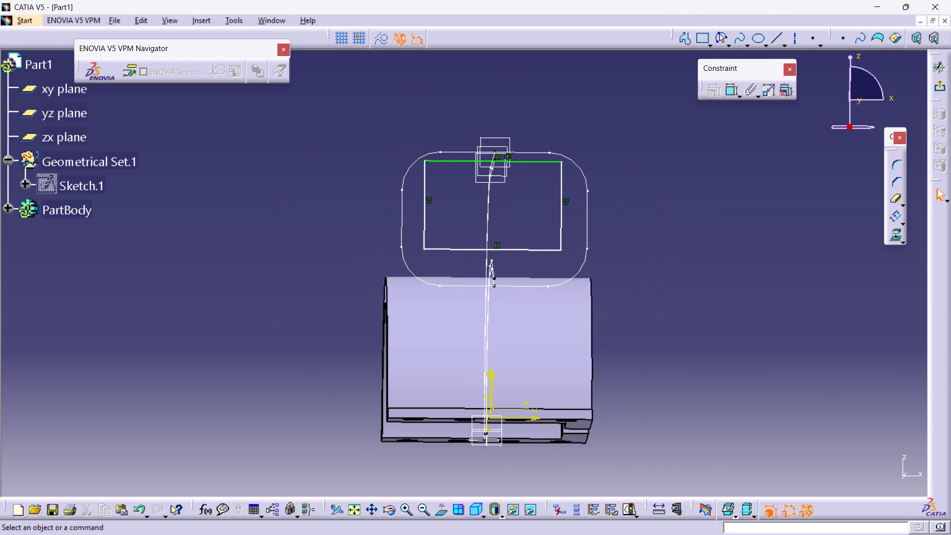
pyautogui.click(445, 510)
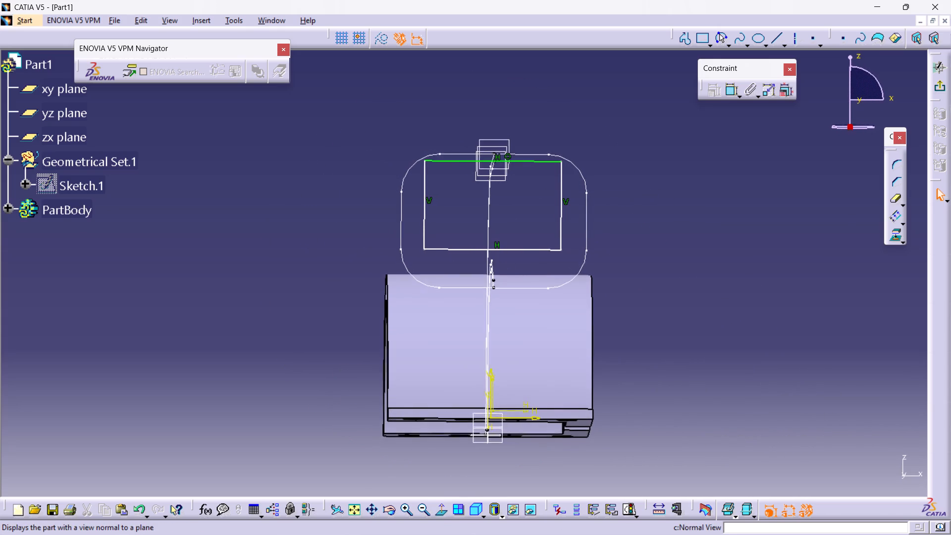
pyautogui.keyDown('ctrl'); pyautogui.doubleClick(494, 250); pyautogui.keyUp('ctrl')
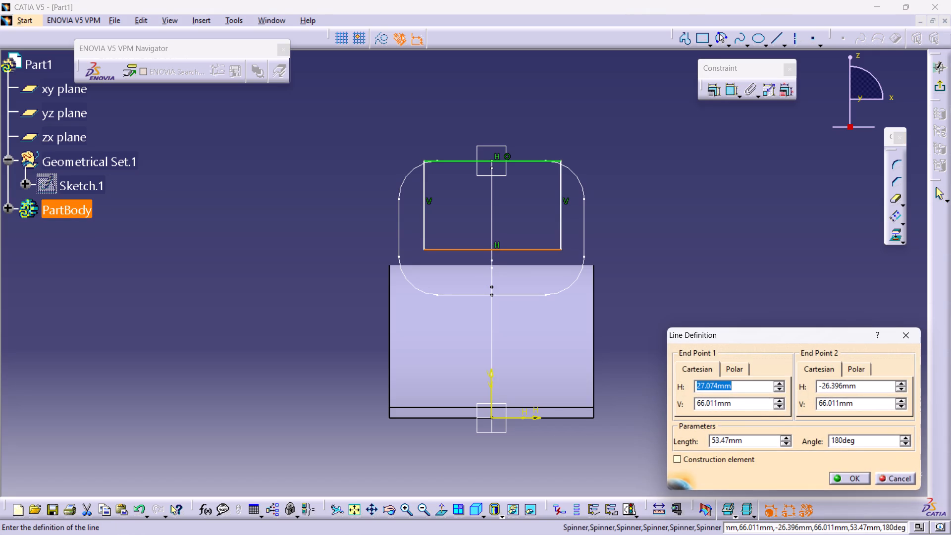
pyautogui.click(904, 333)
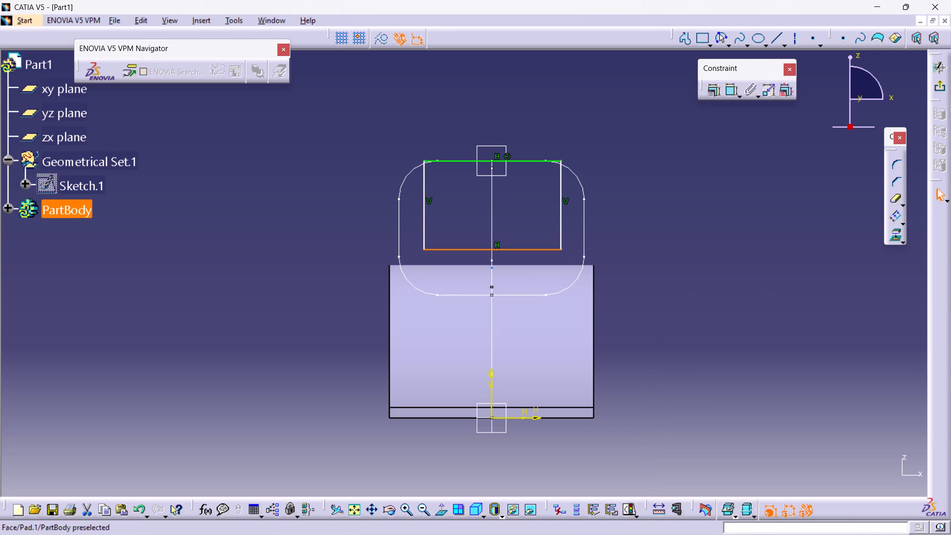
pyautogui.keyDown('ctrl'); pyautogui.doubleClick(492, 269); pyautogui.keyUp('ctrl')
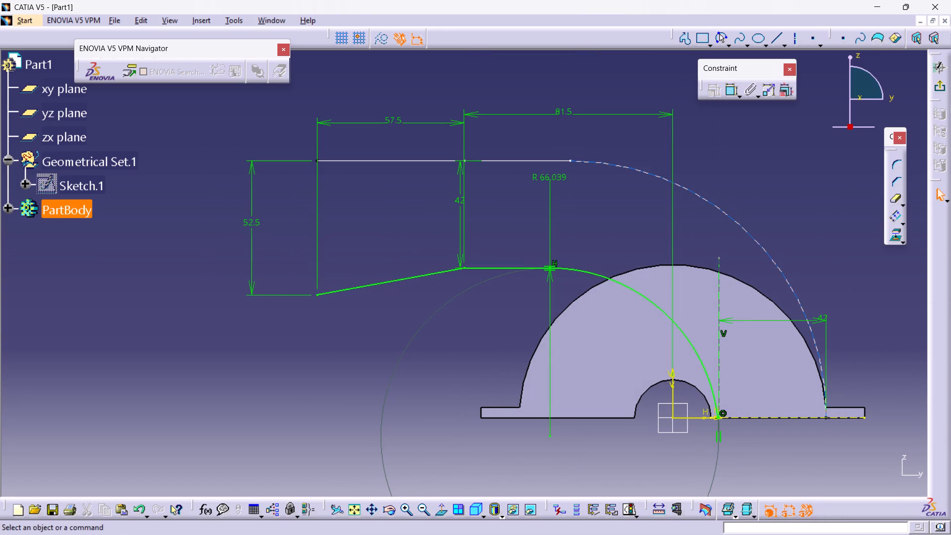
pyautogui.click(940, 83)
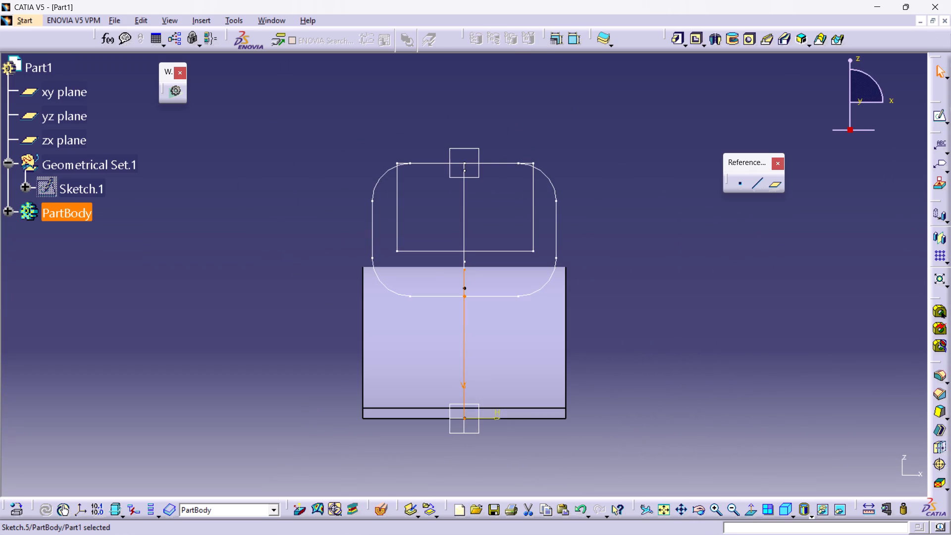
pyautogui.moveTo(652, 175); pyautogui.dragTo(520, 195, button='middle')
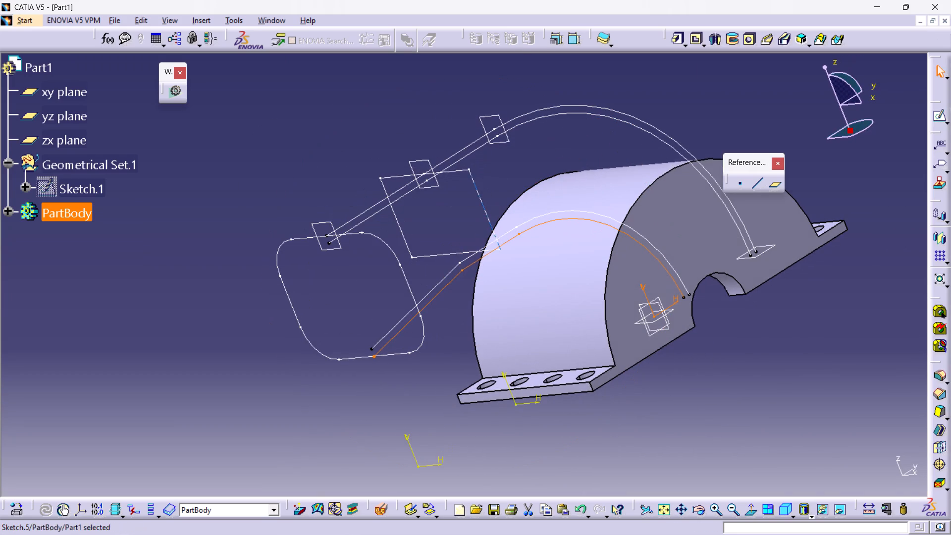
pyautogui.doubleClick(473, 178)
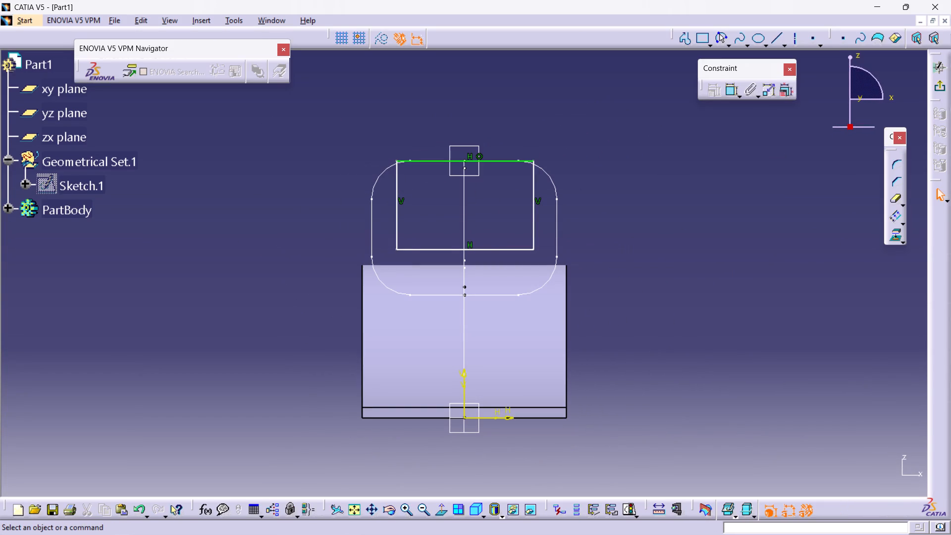
# Make the rectangle's bottom line coincident with the outer lower guide curve's corner point on the sketch plane.
pyautogui.keyDown('ctrl'); pyautogui.click(499, 250); pyautogui.keyUp('ctrl')
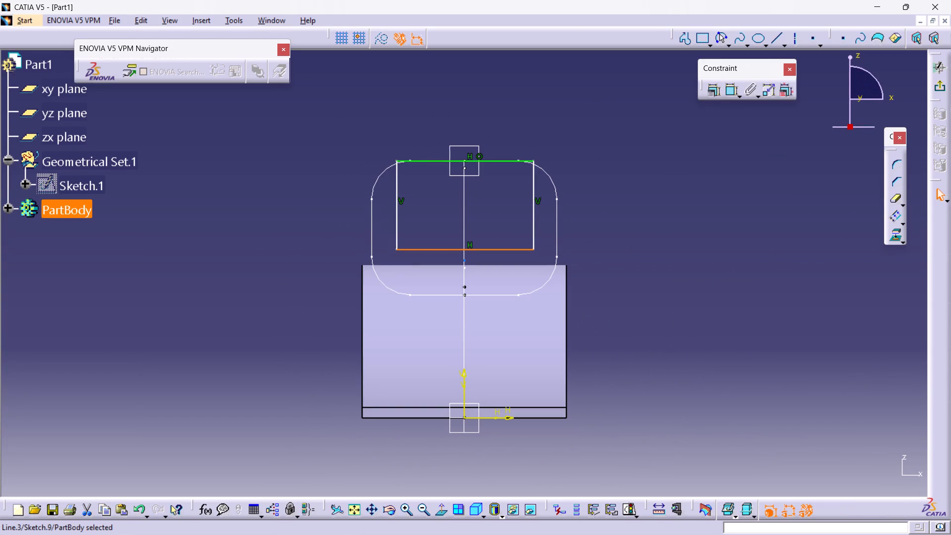
pyautogui.keyDown('ctrl'); pyautogui.click(464, 268); pyautogui.keyUp('ctrl')
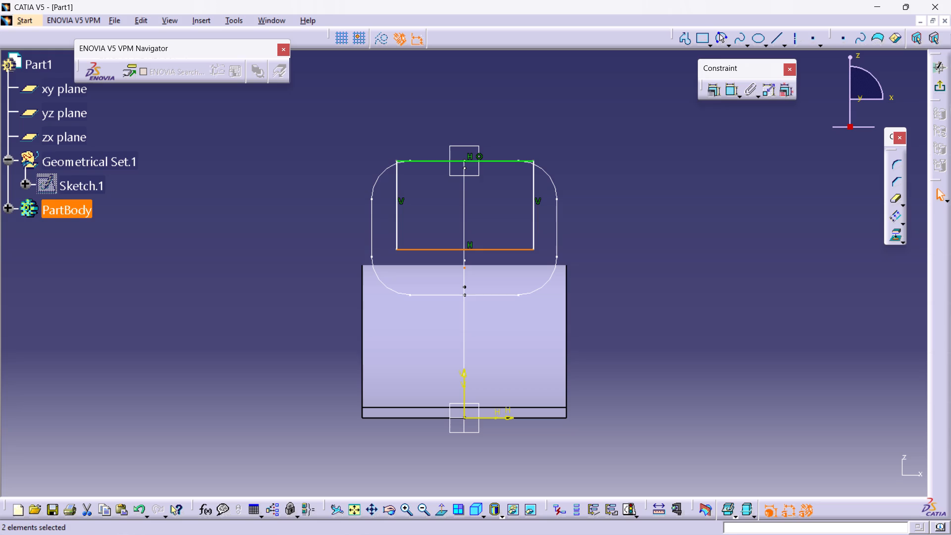
pyautogui.click(714, 91)
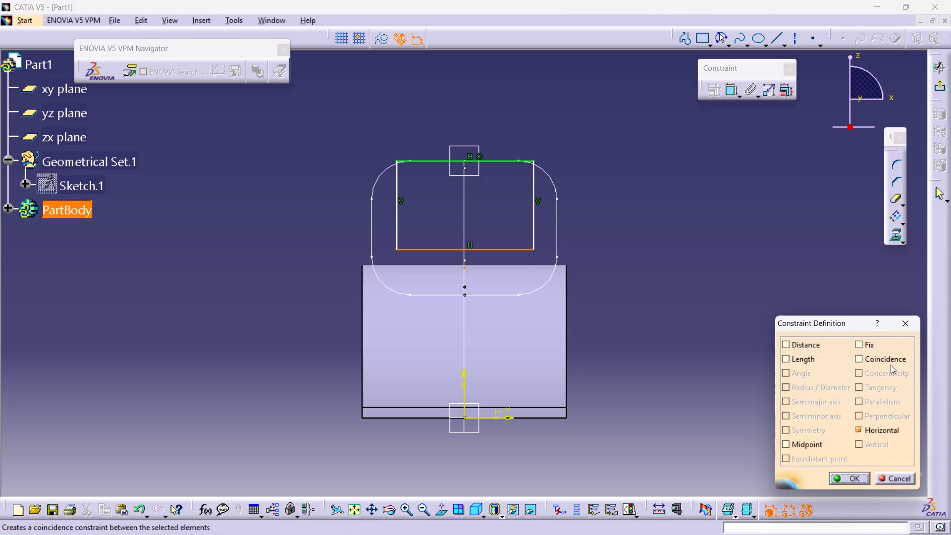
pyautogui.click(888, 357)
pyautogui.click(850, 472)
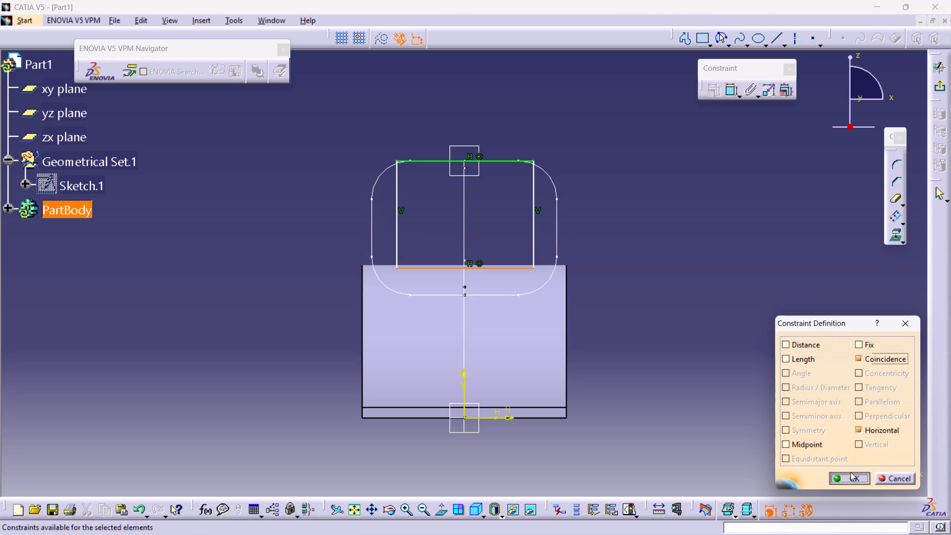
# Make the rectangle's two top corner points symmetric about the sketch's vertical axis.
pyautogui.click(737, 378)
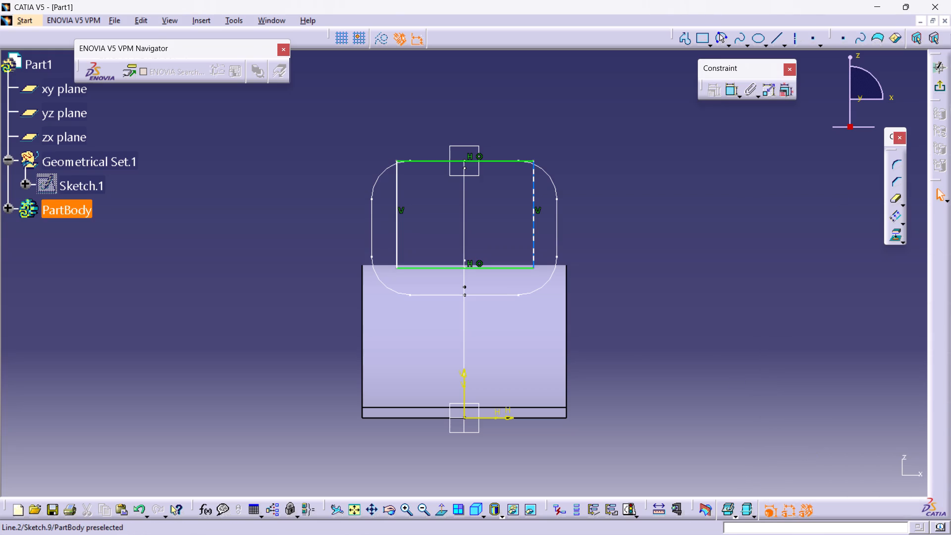
pyautogui.keyDown('ctrl'); pyautogui.doubleClick(532, 157); pyautogui.keyUp('ctrl')
pyautogui.keyDown('ctrl'); pyautogui.click(533, 160); pyautogui.keyUp('ctrl')
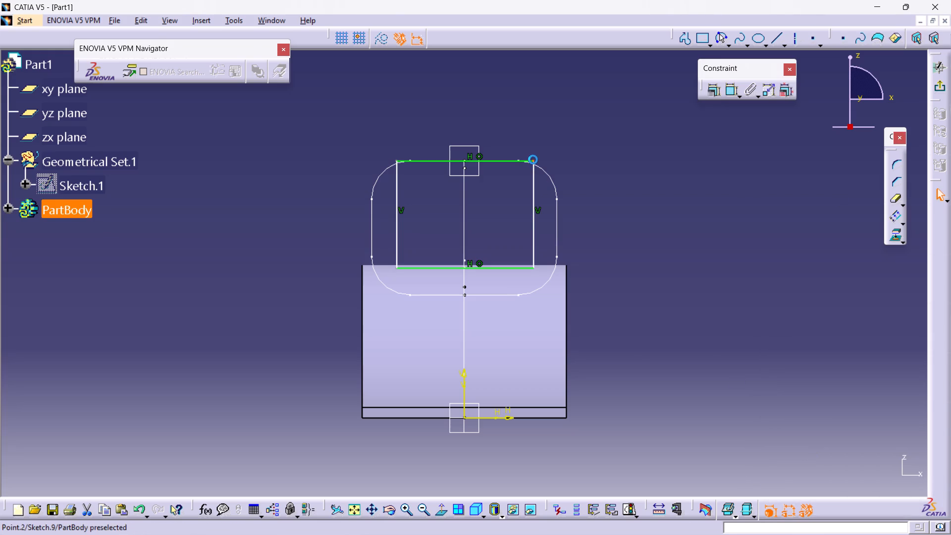
pyautogui.keyDown('ctrl'); pyautogui.doubleClick(398, 160); pyautogui.keyUp('ctrl')
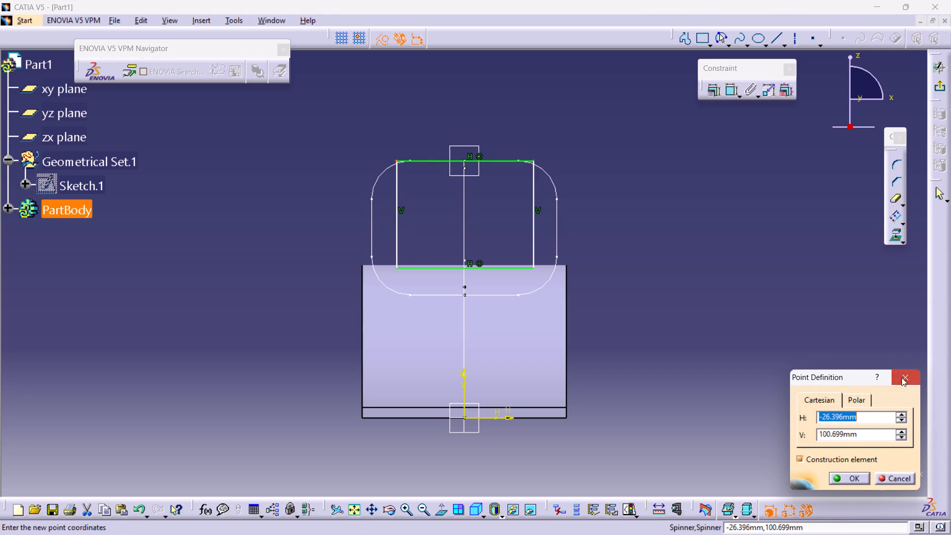
pyautogui.click(901, 377)
pyautogui.click(586, 161)
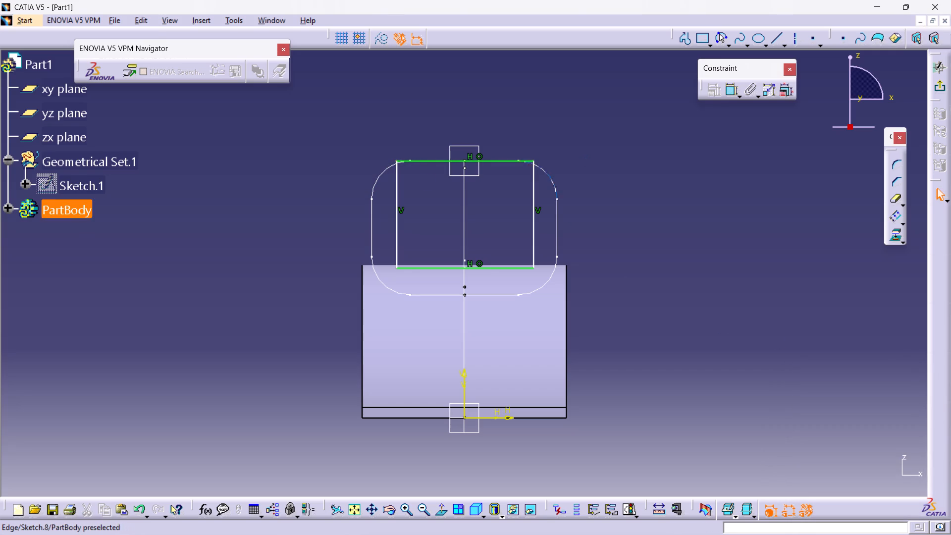
pyautogui.keyDown('ctrl'); pyautogui.moveTo(546, 163); pyautogui.dragTo(526, 157); pyautogui.keyUp('ctrl')
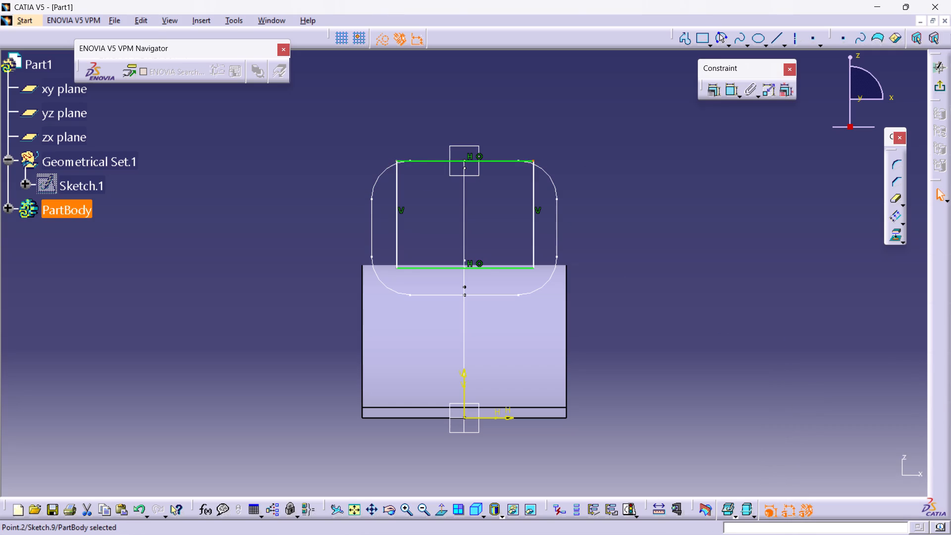
pyautogui.keyDown('ctrl'); pyautogui.moveTo(388, 156); pyautogui.dragTo(404, 167); pyautogui.keyUp('ctrl')
pyautogui.keyDown('ctrl'); pyautogui.moveTo(404, 167); pyautogui.dragTo(411, 181); pyautogui.keyUp('ctrl')
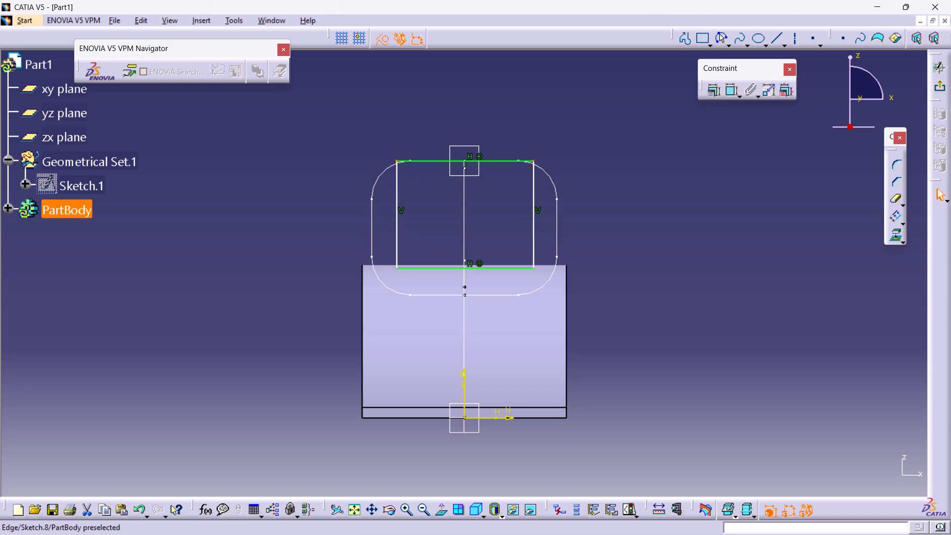
pyautogui.keyDown('ctrl'); pyautogui.click(463, 382); pyautogui.keyUp('ctrl')
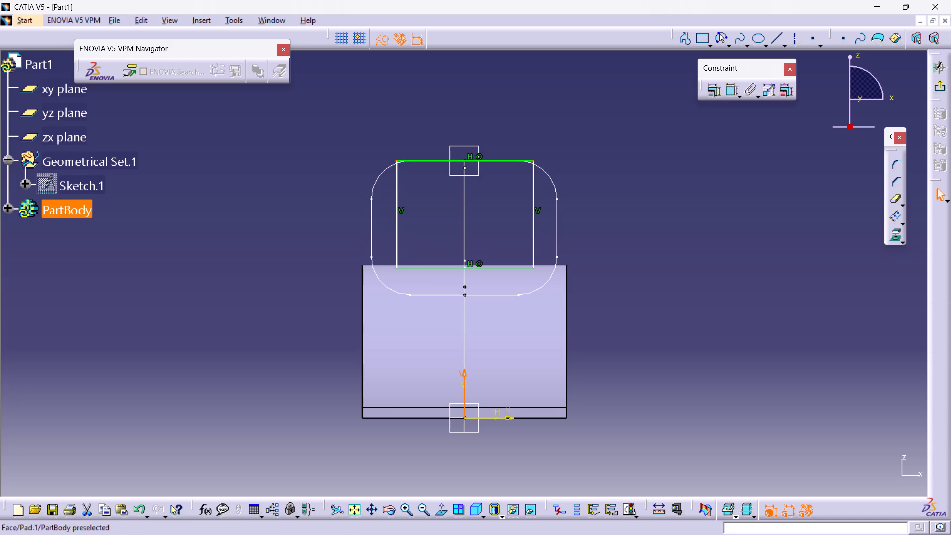
pyautogui.click(711, 96)
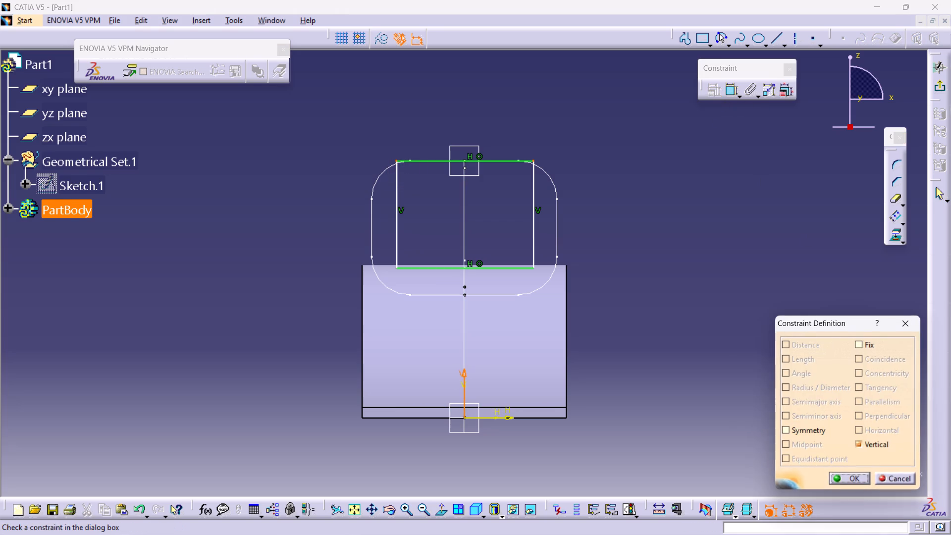
pyautogui.click(817, 429)
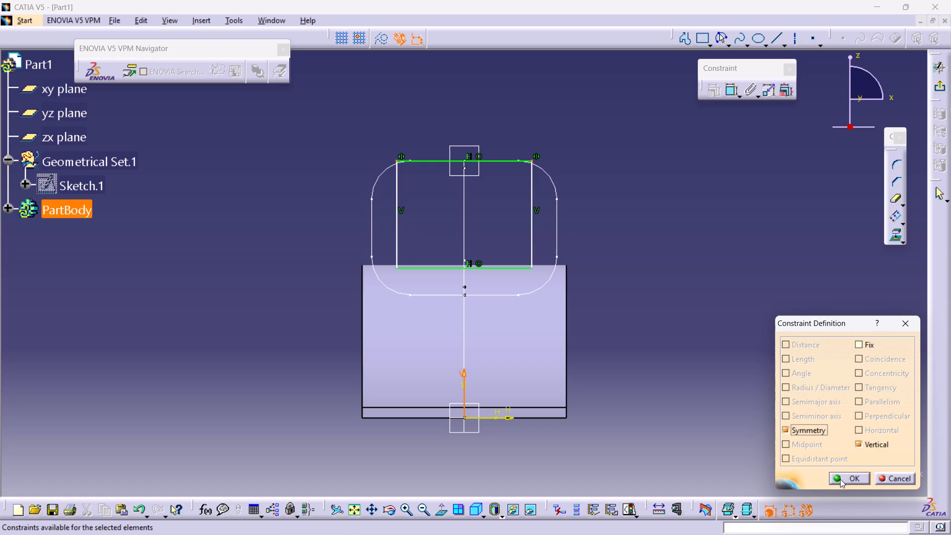
pyautogui.click(844, 483)
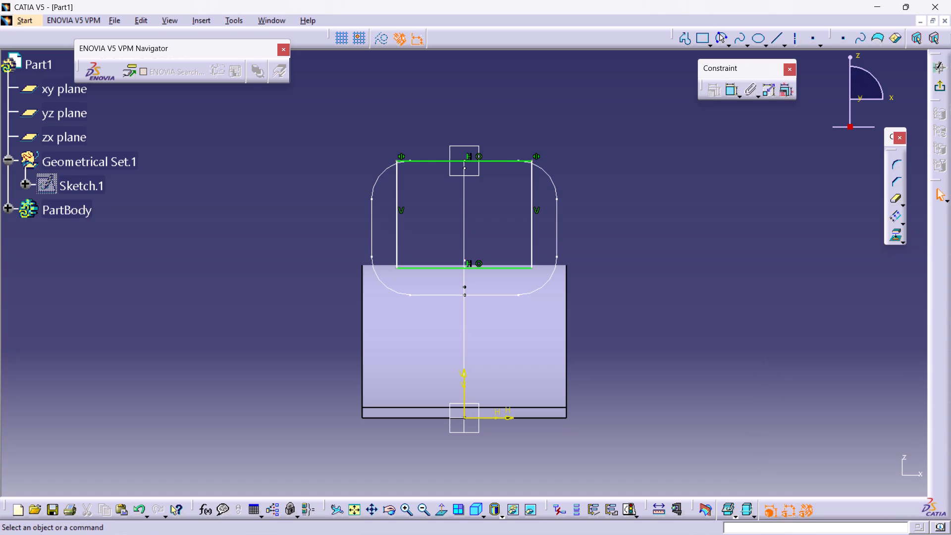
# Dimension the rectangle's top line and set its length to 57.2 mm.
pyautogui.click(729, 90)
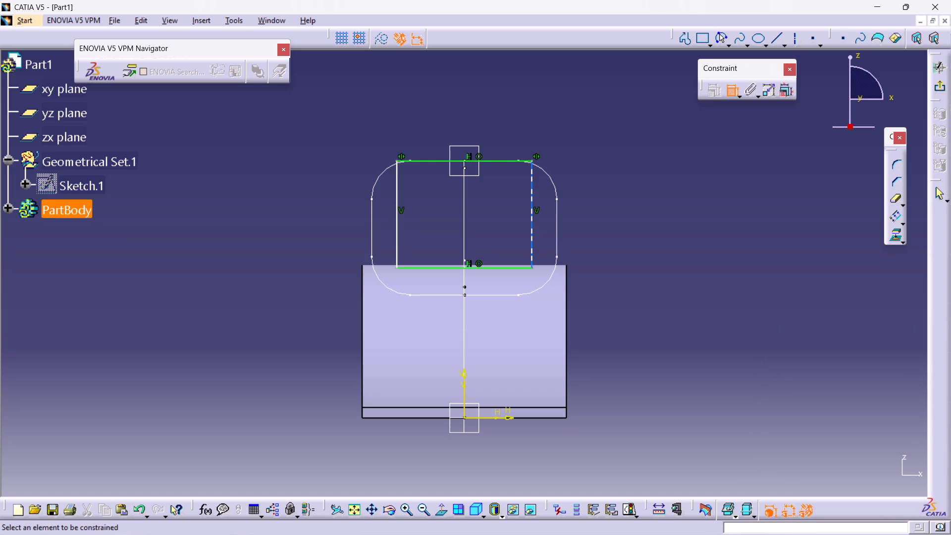
pyautogui.click(508, 158)
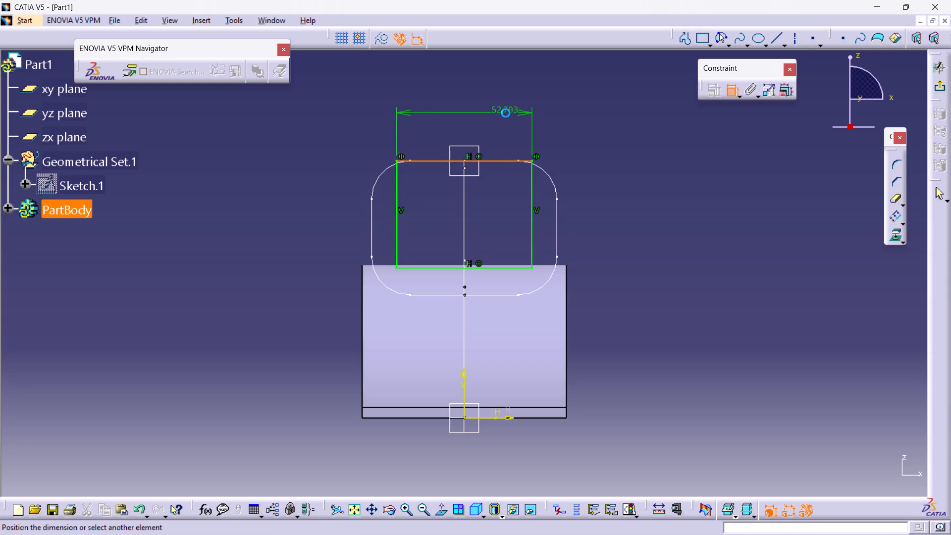
pyautogui.click(506, 113)
pyautogui.doubleClick(513, 107)
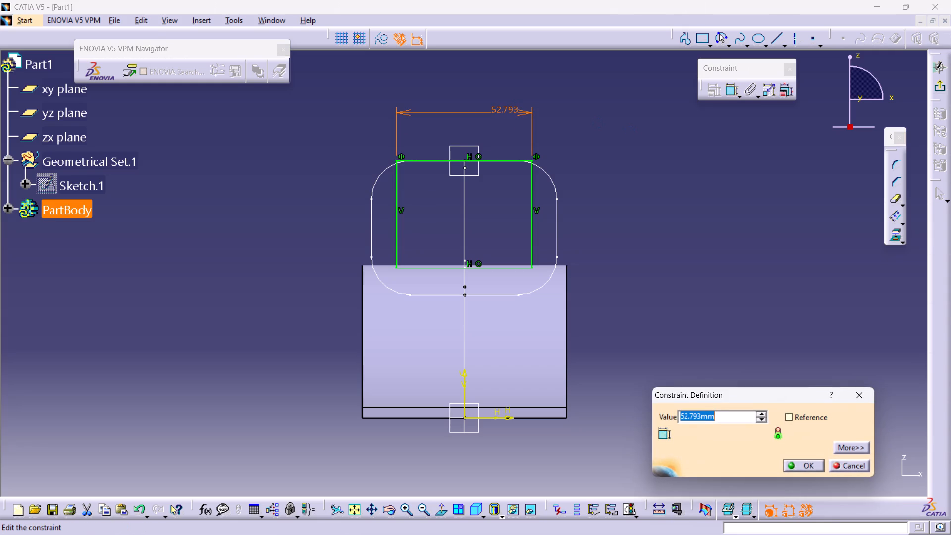
pyautogui.write('57.2')
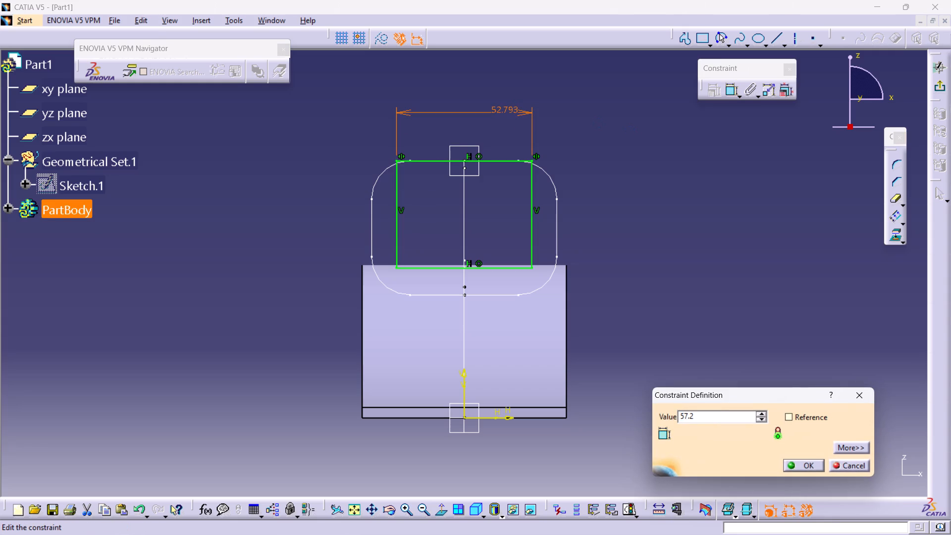
pyautogui.click(803, 465)
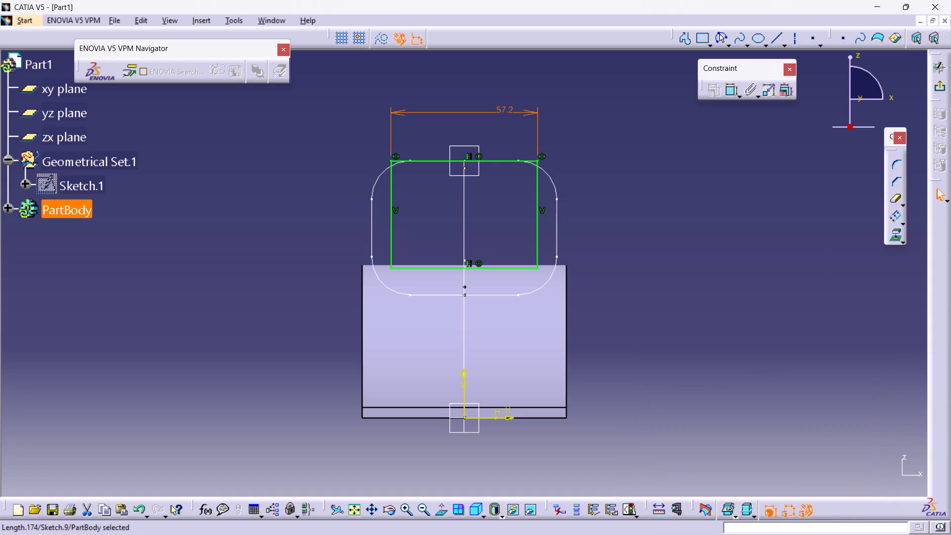
pyautogui.click(723, 179)
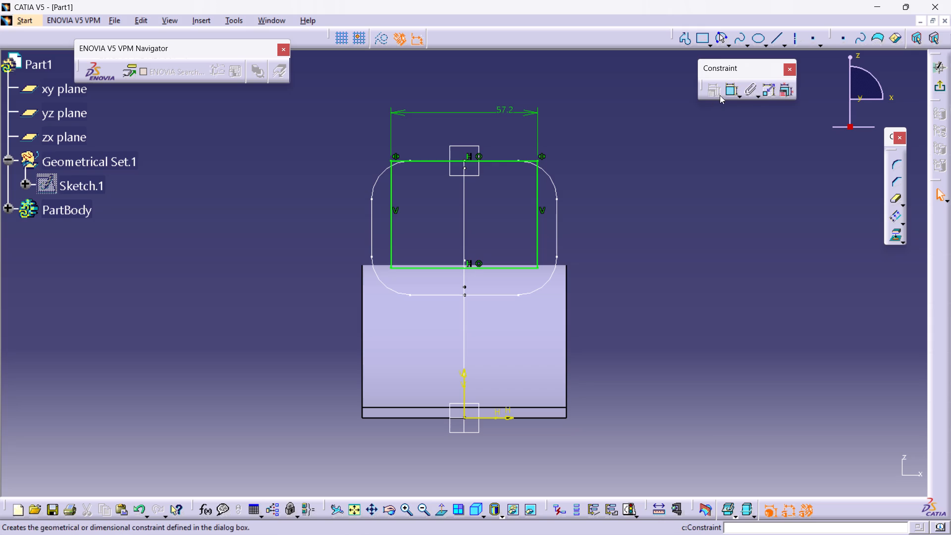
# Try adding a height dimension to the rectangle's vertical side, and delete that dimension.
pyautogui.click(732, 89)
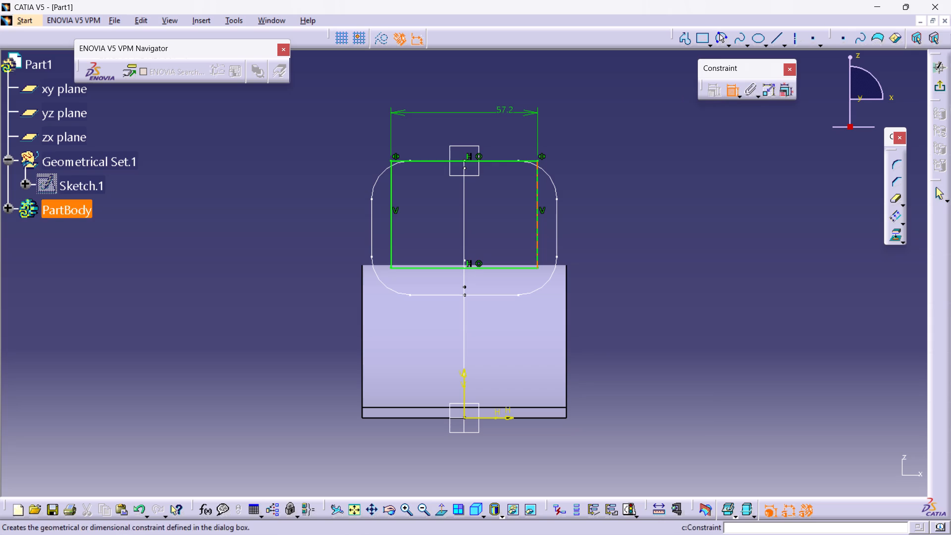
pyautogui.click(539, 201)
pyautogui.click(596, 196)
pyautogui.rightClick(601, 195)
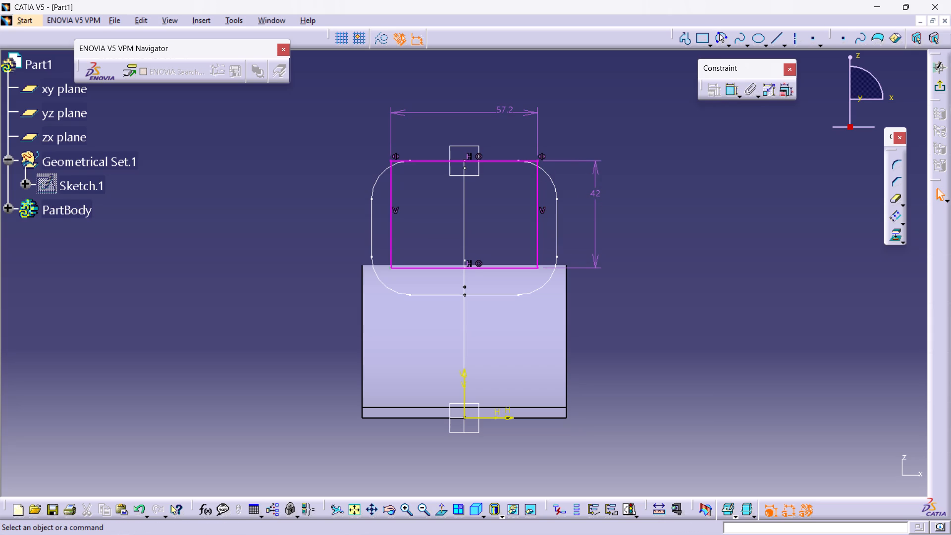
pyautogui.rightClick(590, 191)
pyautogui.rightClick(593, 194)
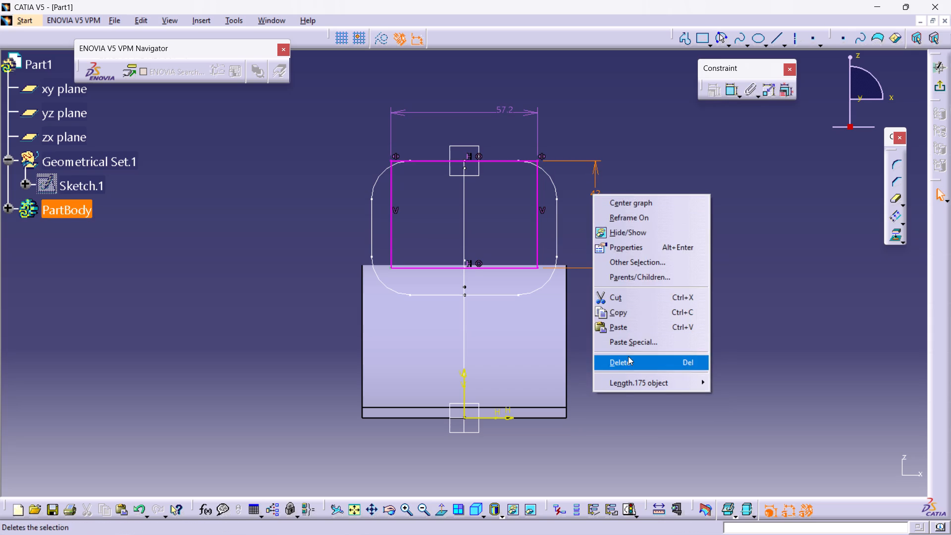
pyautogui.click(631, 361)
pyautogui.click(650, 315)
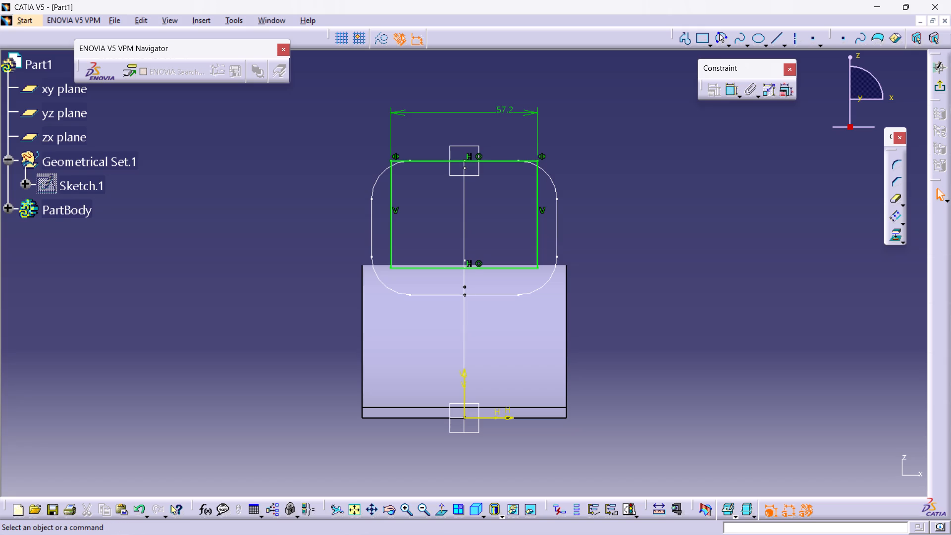
# Round all four rectangle corners with a 15 mm radius, converting the length constraint into a distance, and exit the sketch.
pyautogui.moveTo(553, 167); pyautogui.dragTo(516, 150)
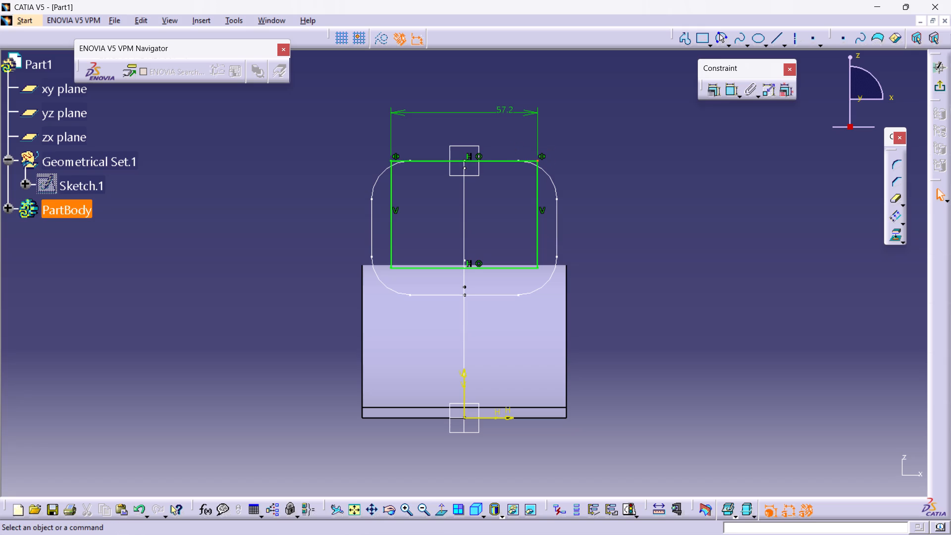
pyautogui.keyDown('ctrl'); pyautogui.moveTo(379, 155); pyautogui.dragTo(403, 169); pyautogui.keyUp('ctrl')
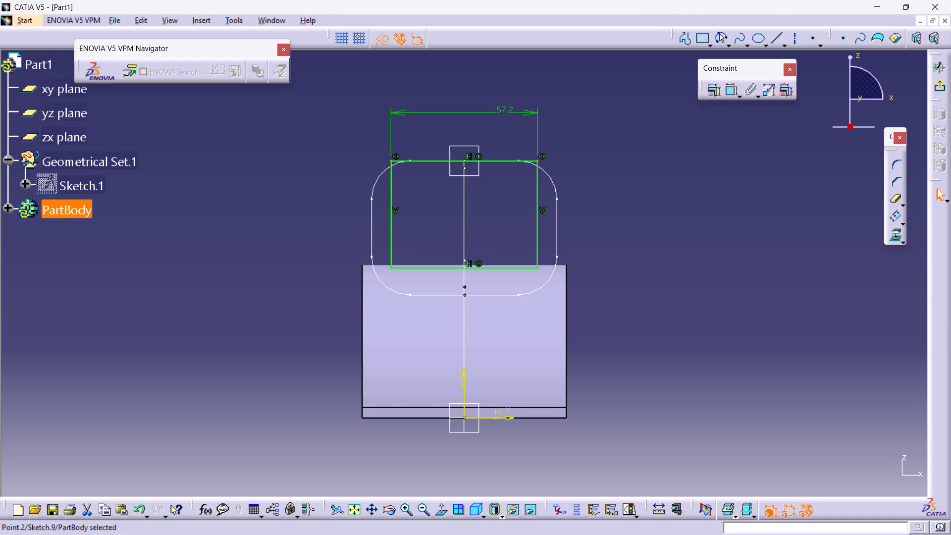
pyautogui.keyDown('ctrl'); pyautogui.moveTo(384, 260); pyautogui.dragTo(403, 277); pyautogui.keyUp('ctrl')
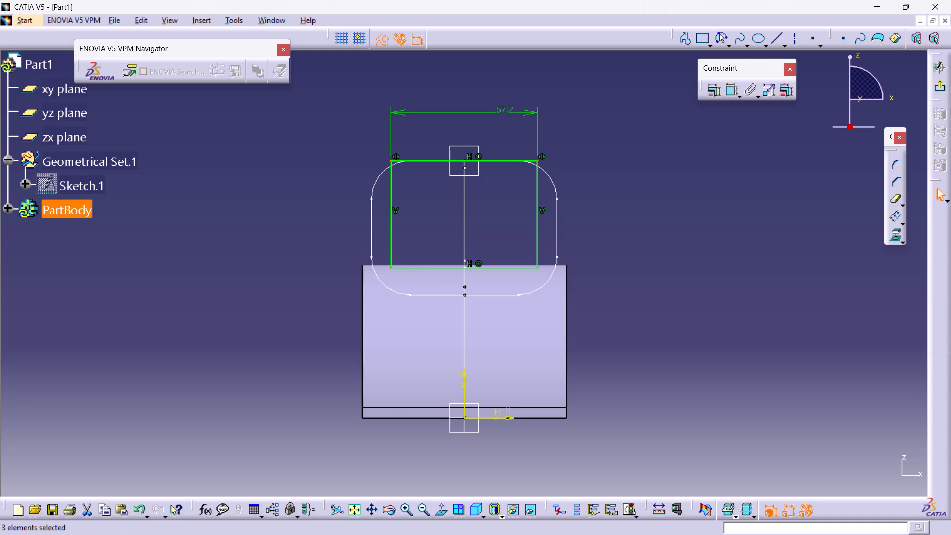
pyautogui.keyDown('ctrl'); pyautogui.moveTo(531, 259); pyautogui.dragTo(565, 282); pyautogui.keyUp('ctrl')
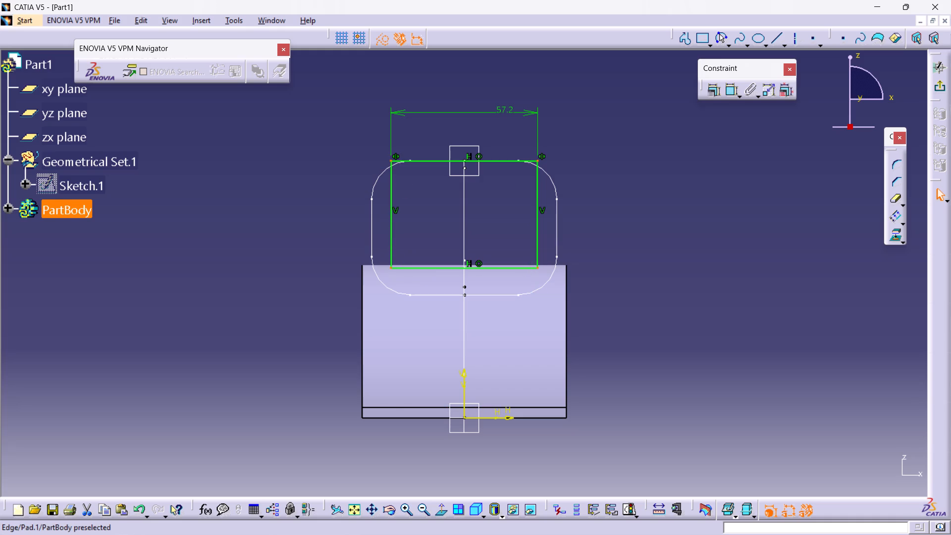
pyautogui.click(898, 162)
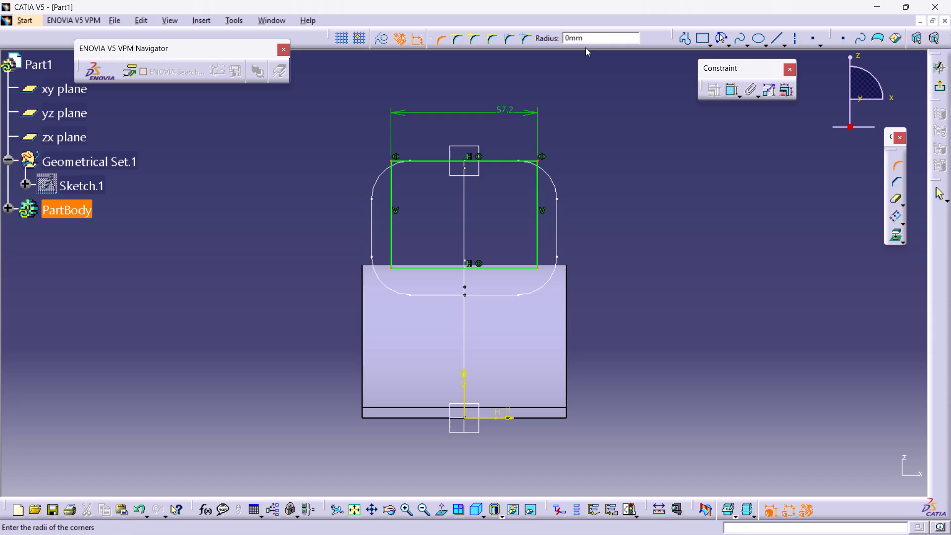
pyautogui.tripleClick(589, 41)
pyautogui.doubleClick(589, 41)
pyautogui.write('15')
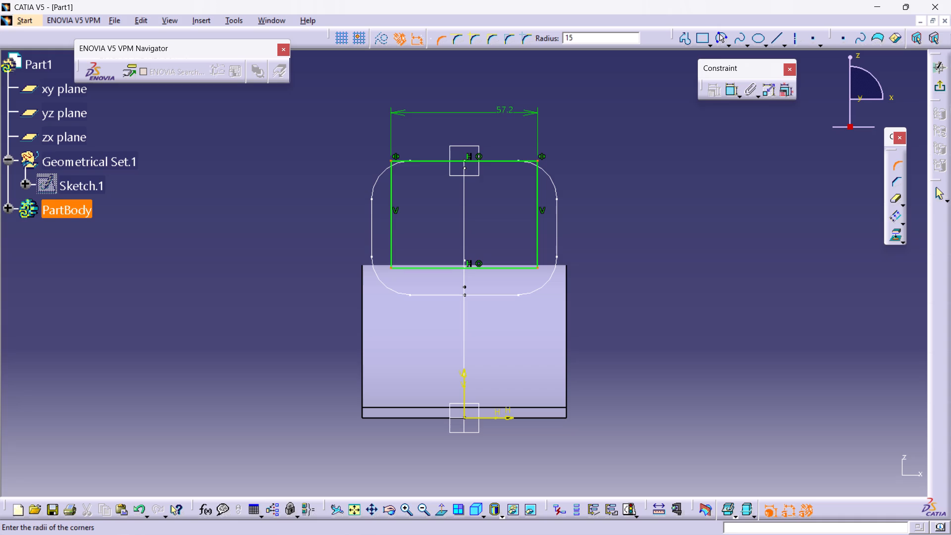
pyautogui.press('Return')
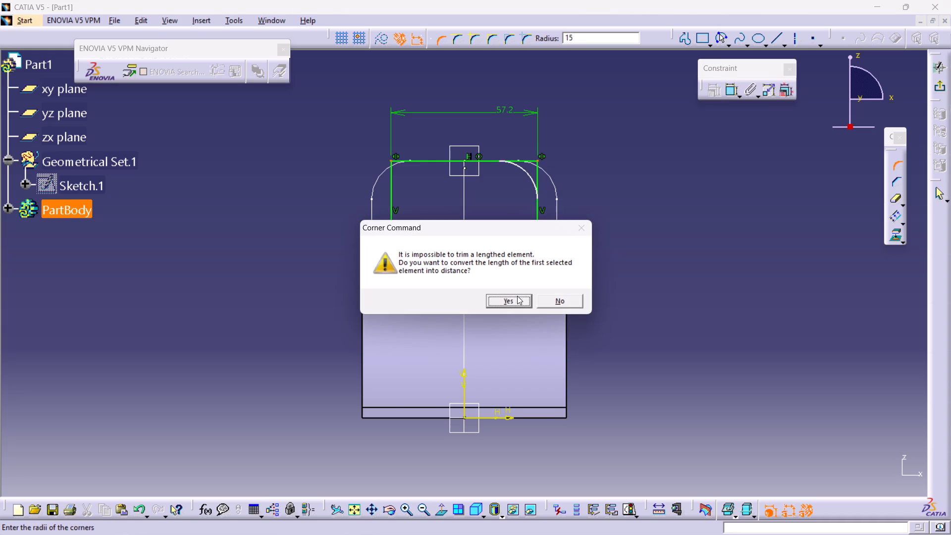
pyautogui.click(517, 297)
pyautogui.click(652, 251)
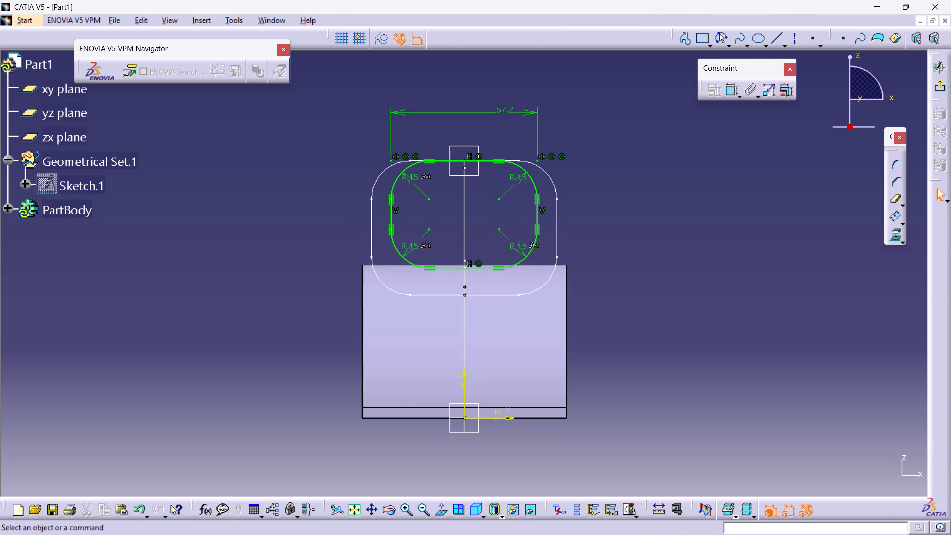
pyautogui.click(944, 93)
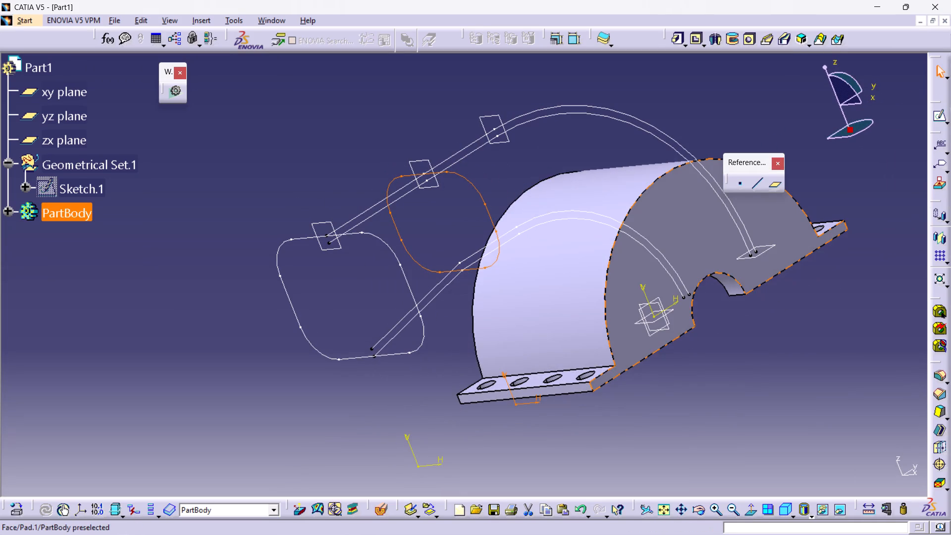
# Start a sketch on the plane where the upper guide curve begins its arc and draw a rectangle about 33 by 23 mm.
pyautogui.click(497, 117)
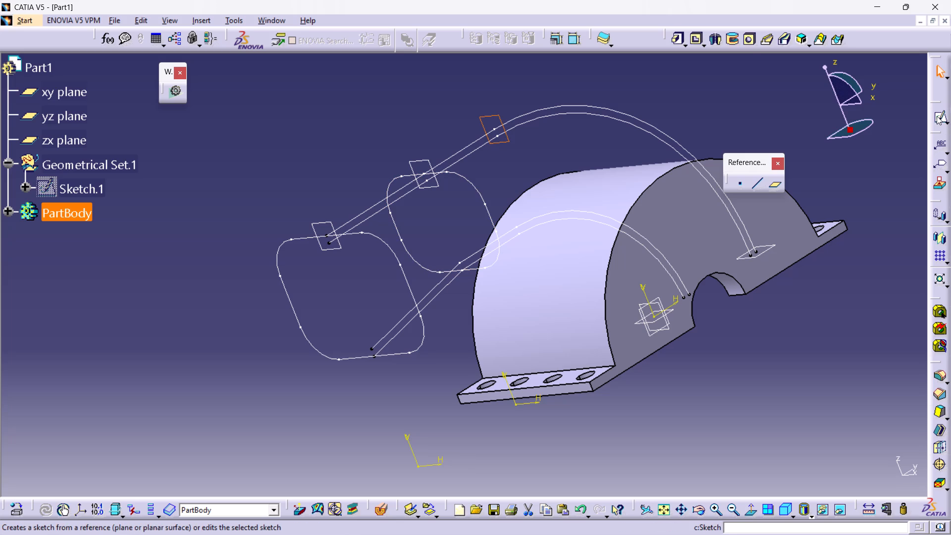
pyautogui.click(937, 116)
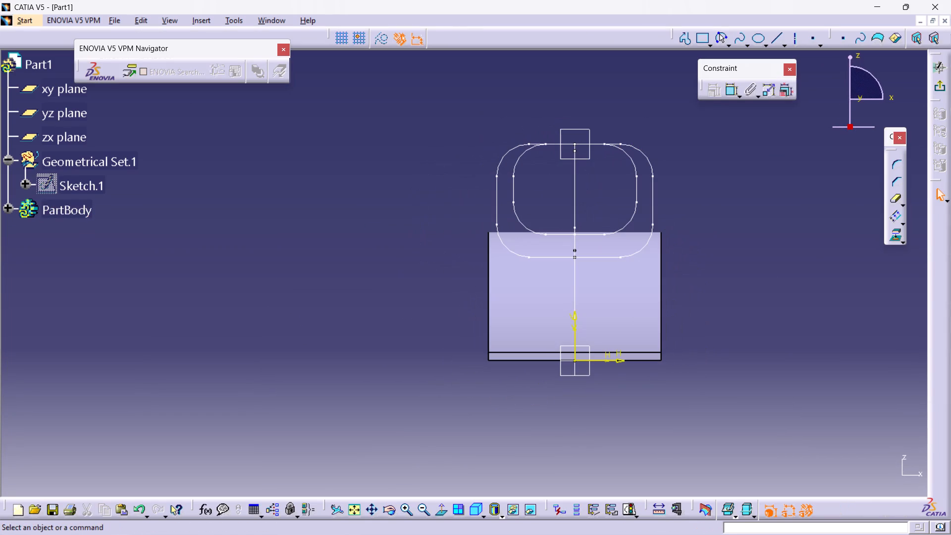
pyautogui.click(698, 38)
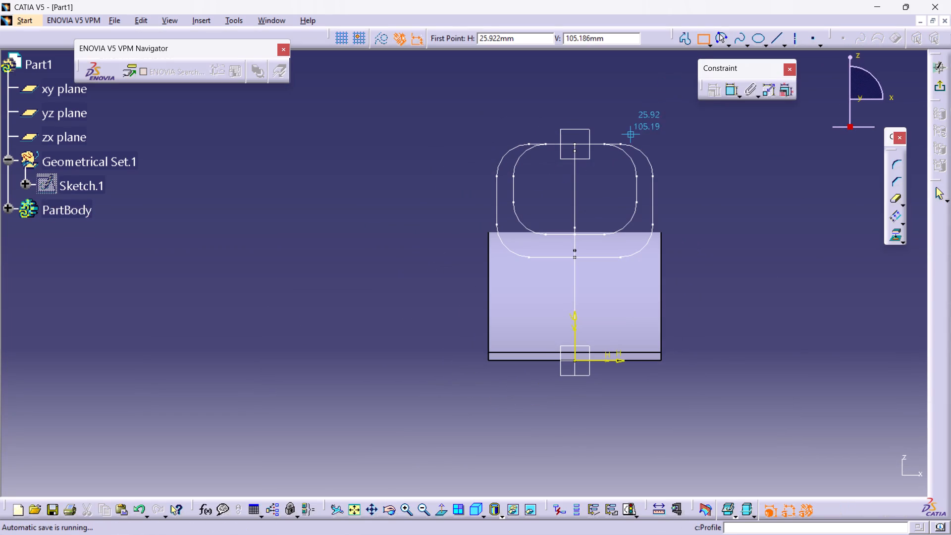
pyautogui.click(541, 164)
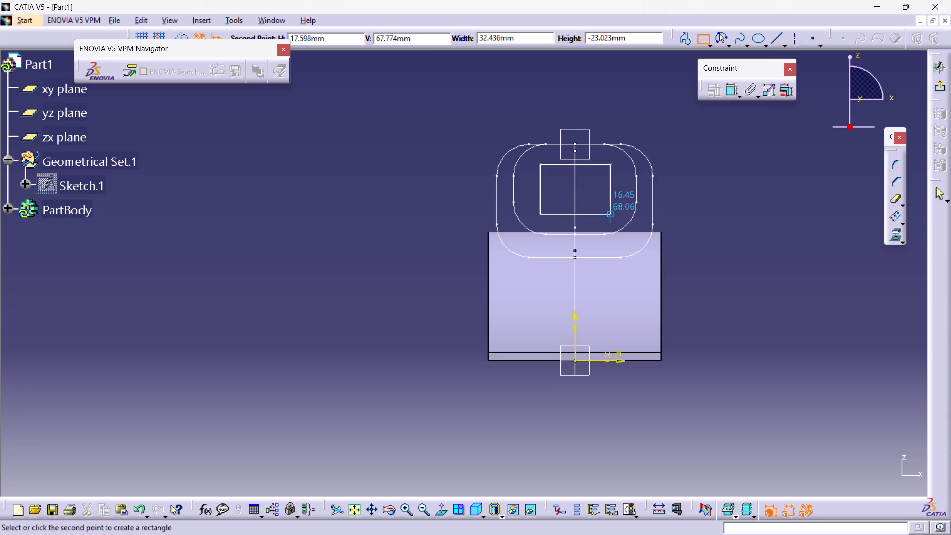
pyautogui.click(614, 216)
pyautogui.click(721, 209)
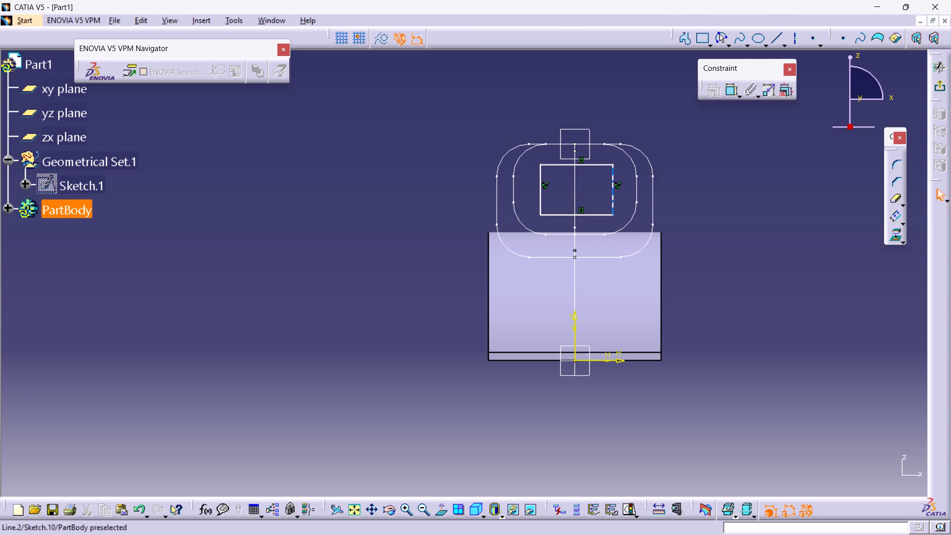
# Make the rectangle's top line coincident with the upper guide curve's point.
pyautogui.keyDown('ctrl'); pyautogui.click(592, 165); pyautogui.keyUp('ctrl')
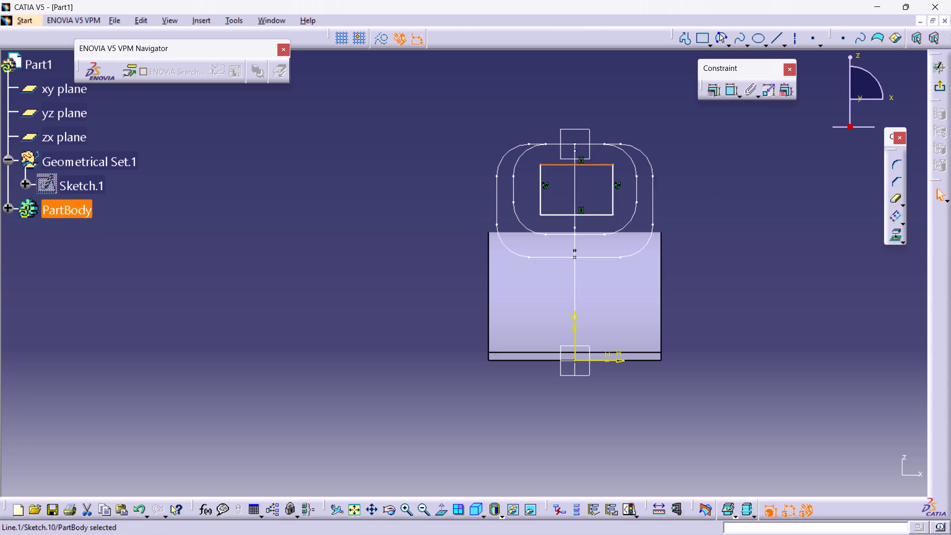
pyautogui.keyDown('ctrl'); pyautogui.click(574, 144); pyautogui.keyUp('ctrl')
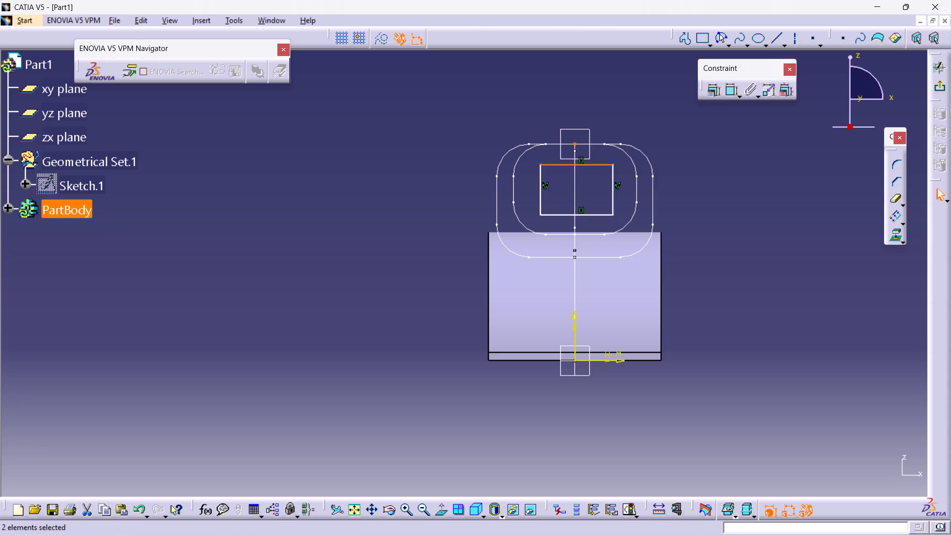
pyautogui.click(715, 92)
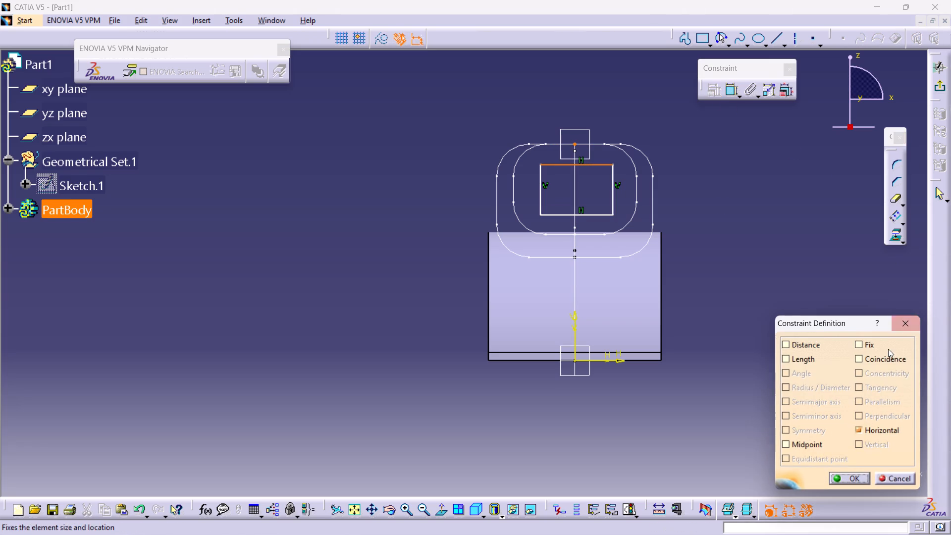
pyautogui.click(890, 358)
pyautogui.click(857, 478)
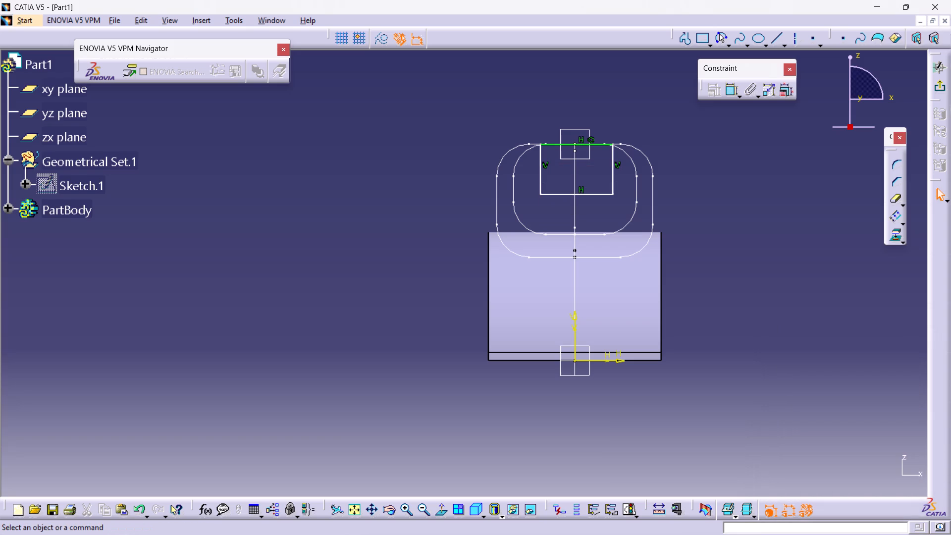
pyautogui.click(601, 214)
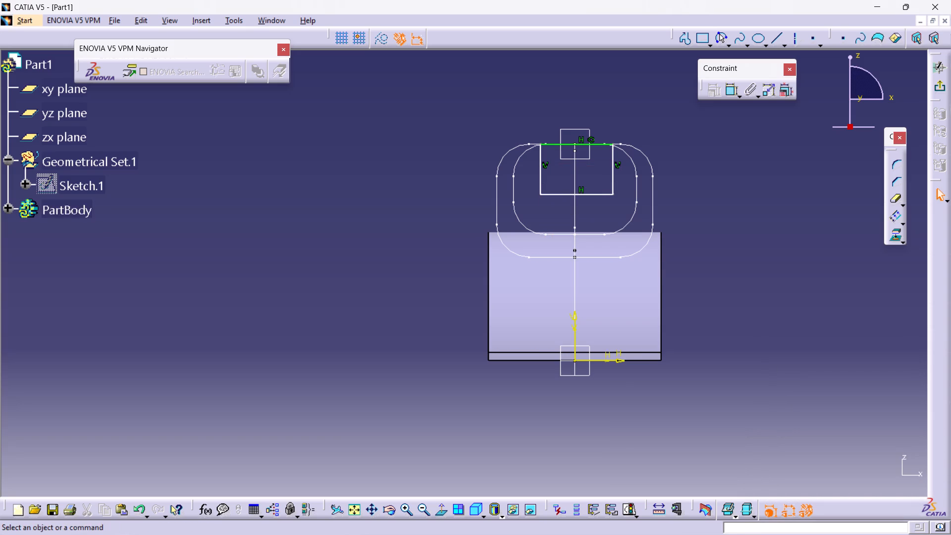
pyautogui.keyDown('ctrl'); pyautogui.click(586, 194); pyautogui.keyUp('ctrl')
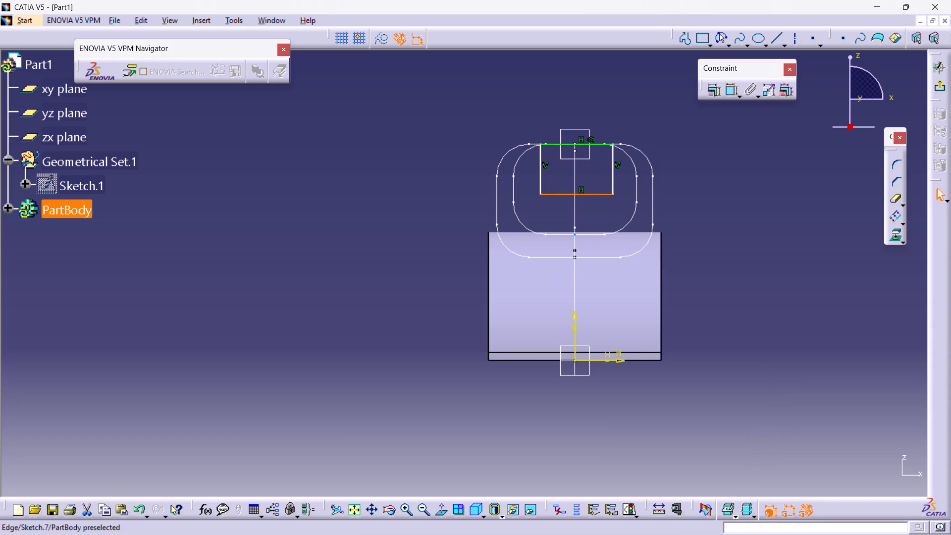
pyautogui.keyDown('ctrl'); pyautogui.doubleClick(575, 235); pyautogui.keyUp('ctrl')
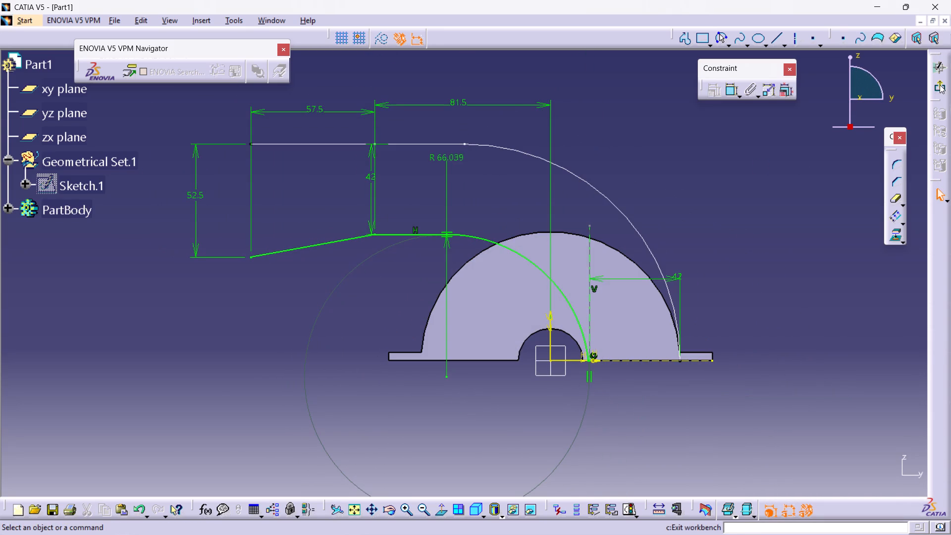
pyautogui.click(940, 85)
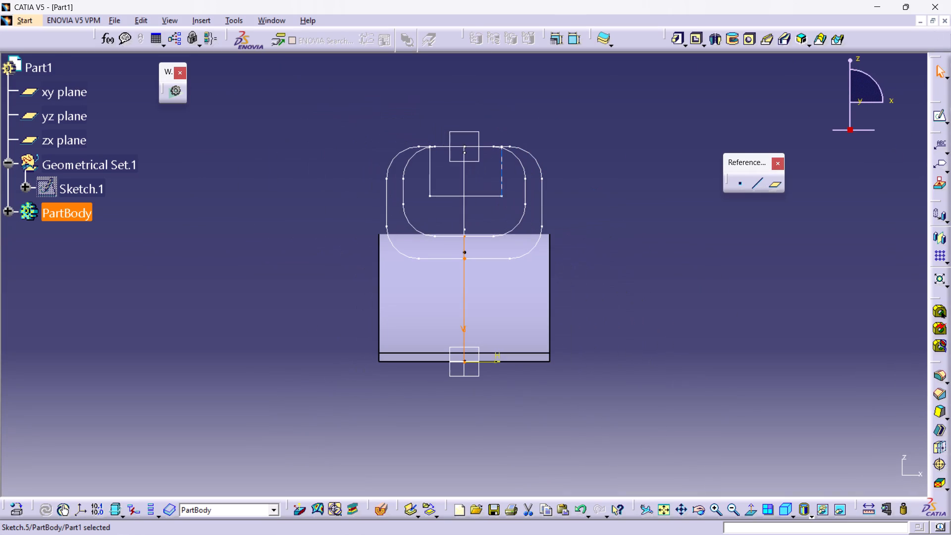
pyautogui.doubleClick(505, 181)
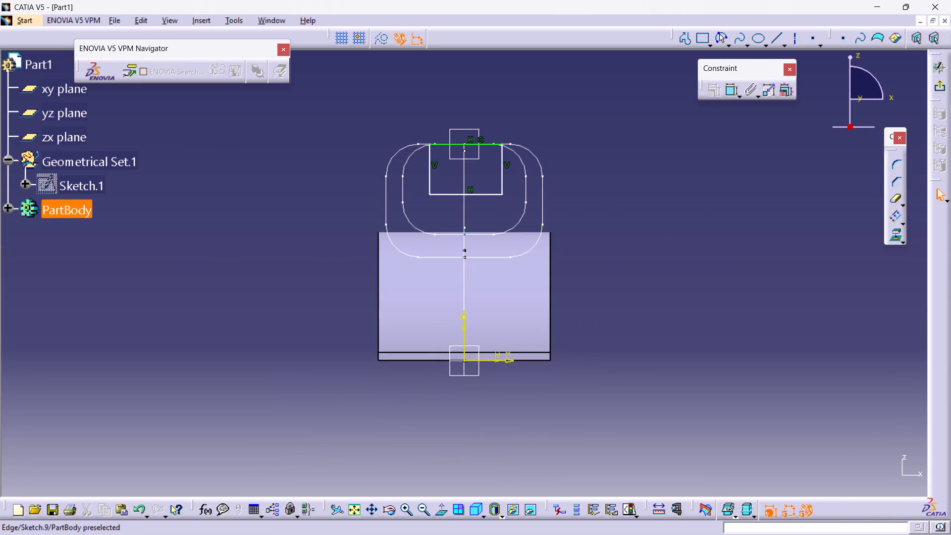
# Make the rectangle's bottom line coincident with the lower guide curve's point.
pyautogui.keyDown('ctrl'); pyautogui.click(476, 194); pyautogui.keyUp('ctrl')
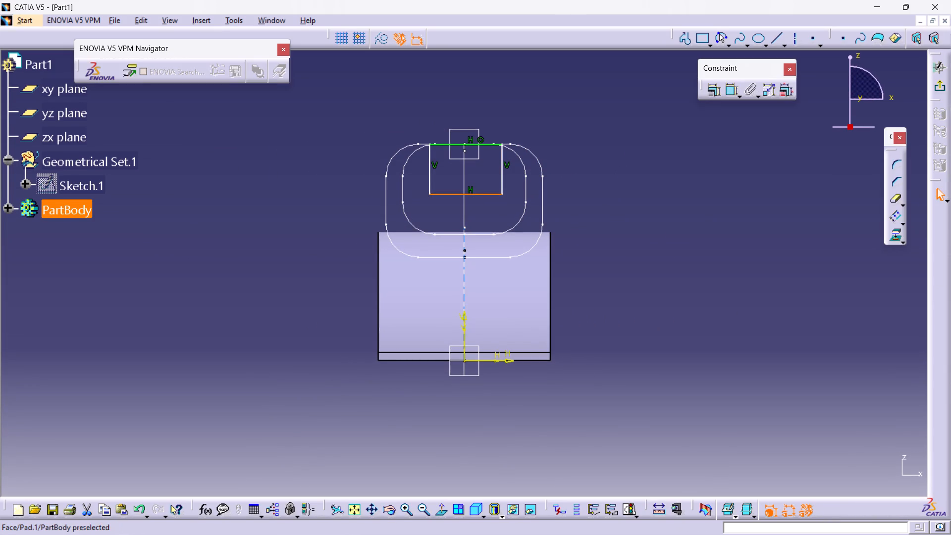
pyautogui.keyDown('ctrl'); pyautogui.click(465, 233); pyautogui.keyUp('ctrl')
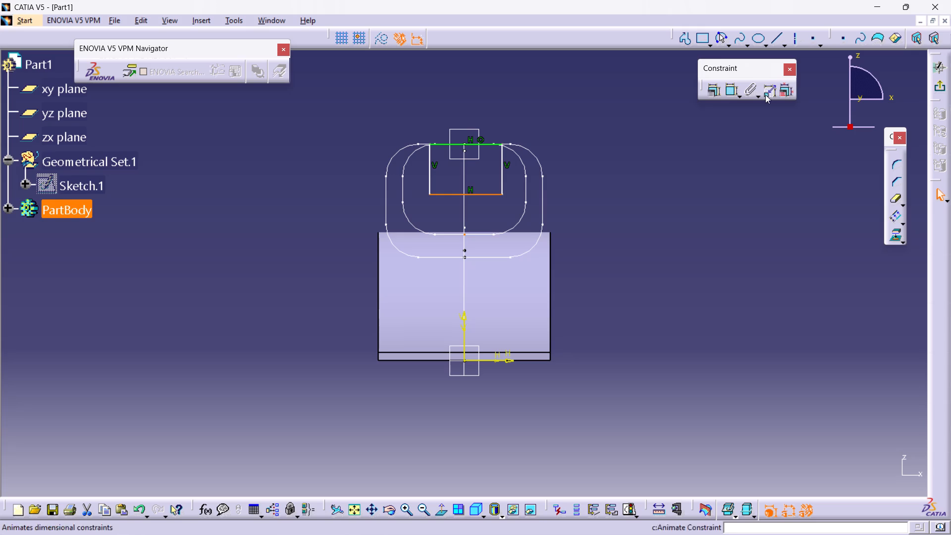
pyautogui.click(716, 93)
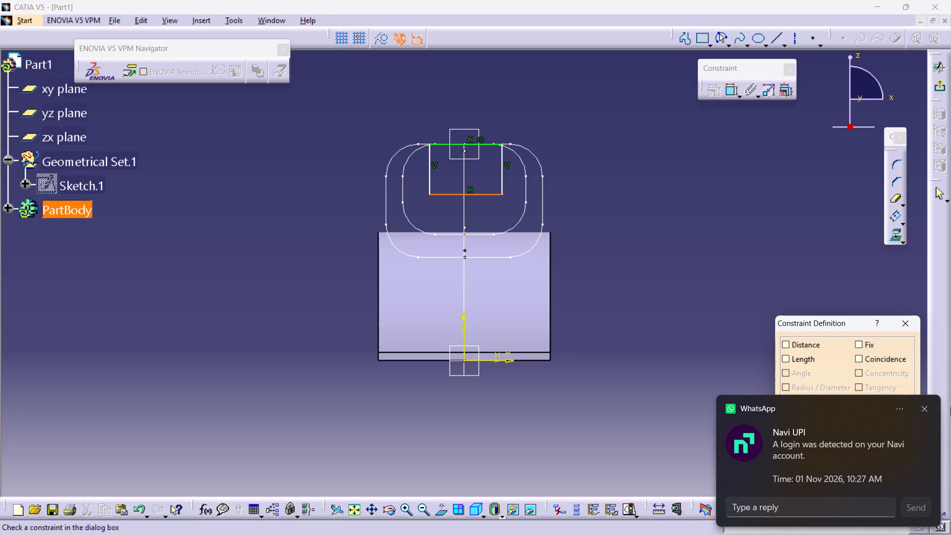
pyautogui.click(923, 413)
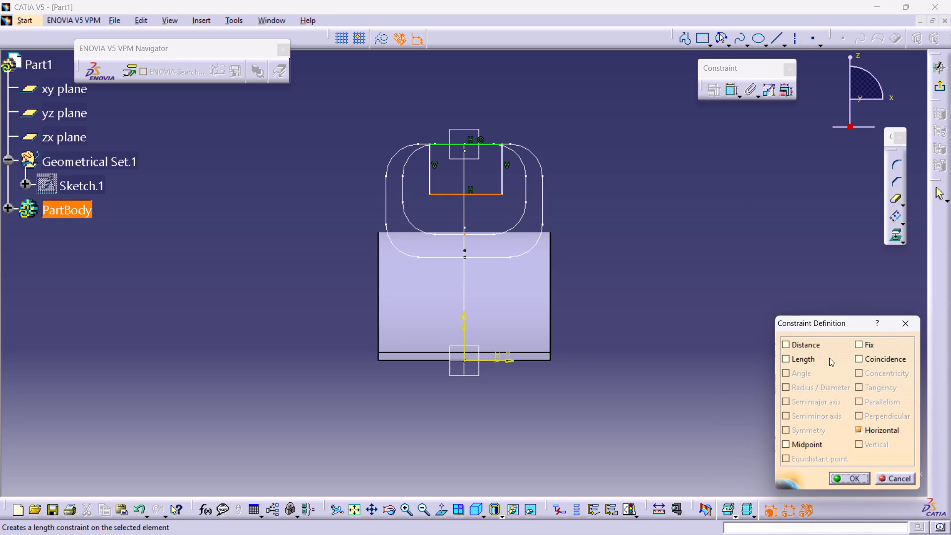
pyautogui.click(903, 320)
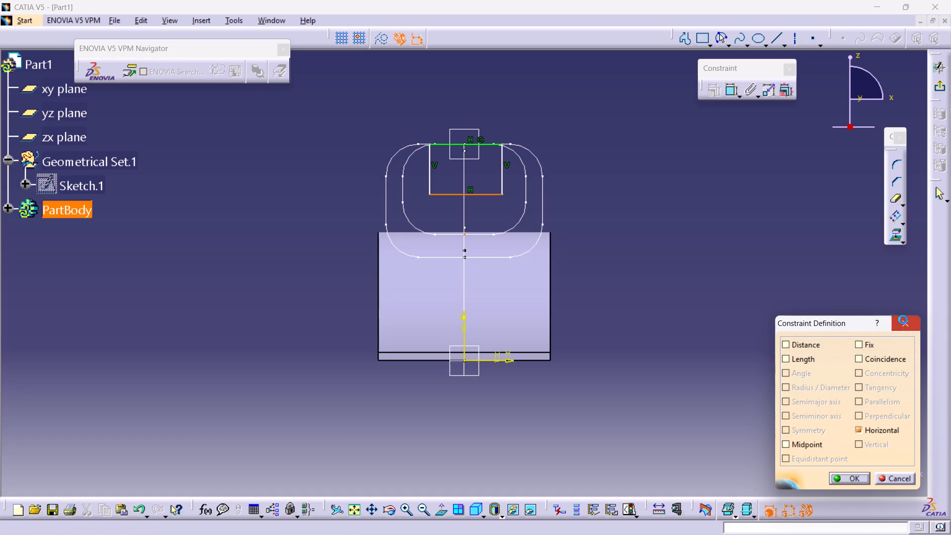
pyautogui.keyDown('ctrl'); pyautogui.click(466, 356); pyautogui.keyUp('ctrl')
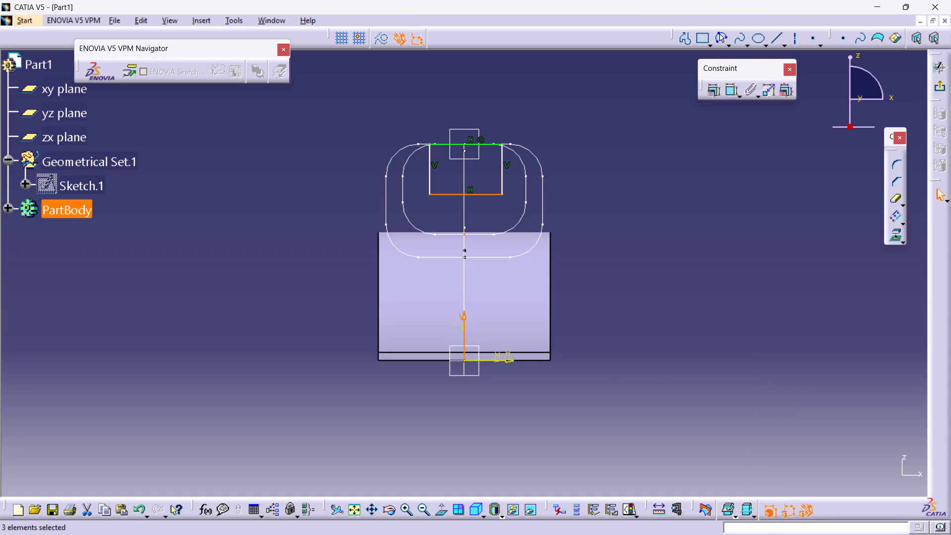
pyautogui.click(707, 88)
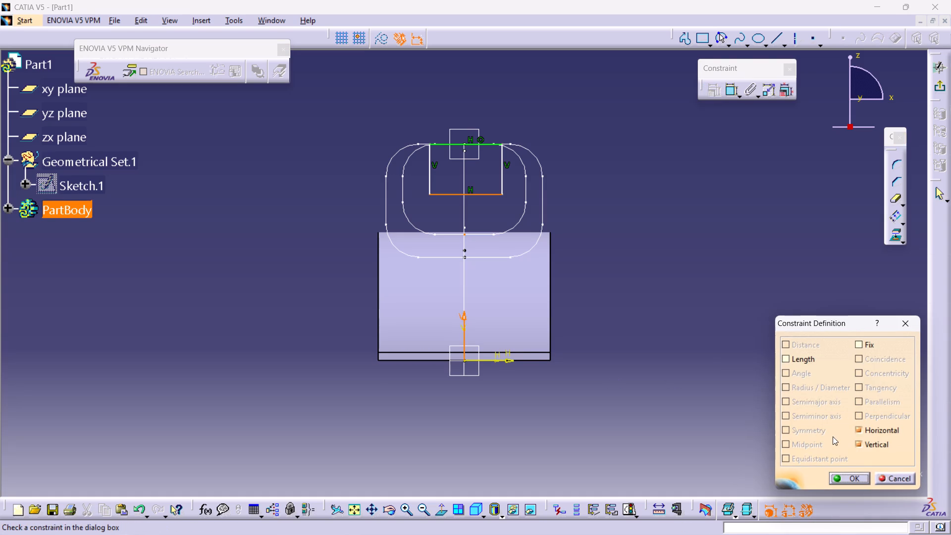
pyautogui.click(907, 324)
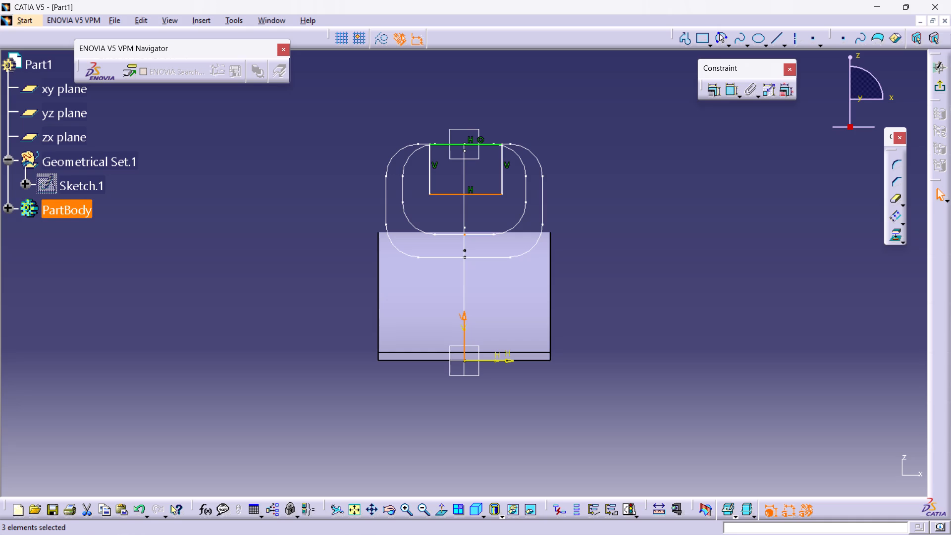
pyautogui.keyDown('ctrl'); pyautogui.click(464, 320); pyautogui.keyUp('ctrl')
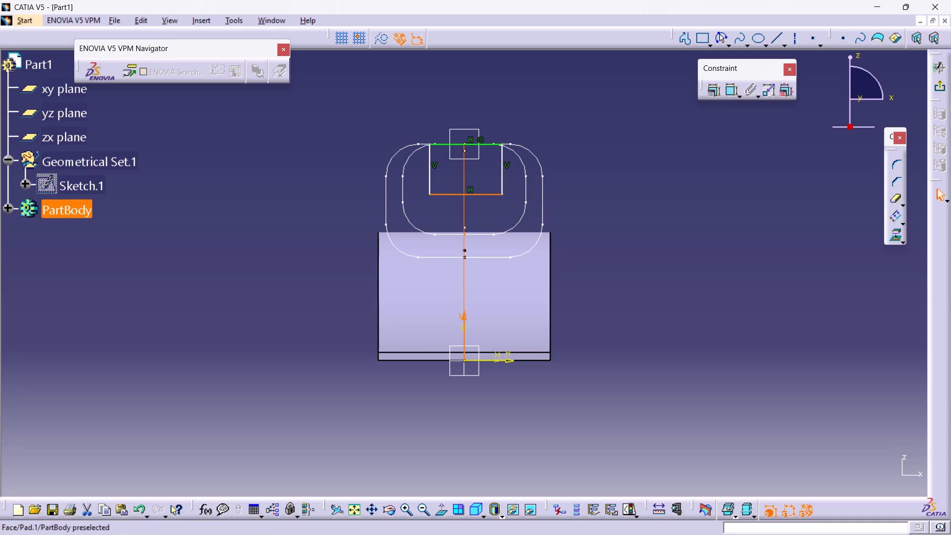
pyautogui.keyDown('ctrl'); pyautogui.click(465, 314); pyautogui.keyUp('ctrl')
pyautogui.keyDown('ctrl'); pyautogui.click(463, 302); pyautogui.keyUp('ctrl')
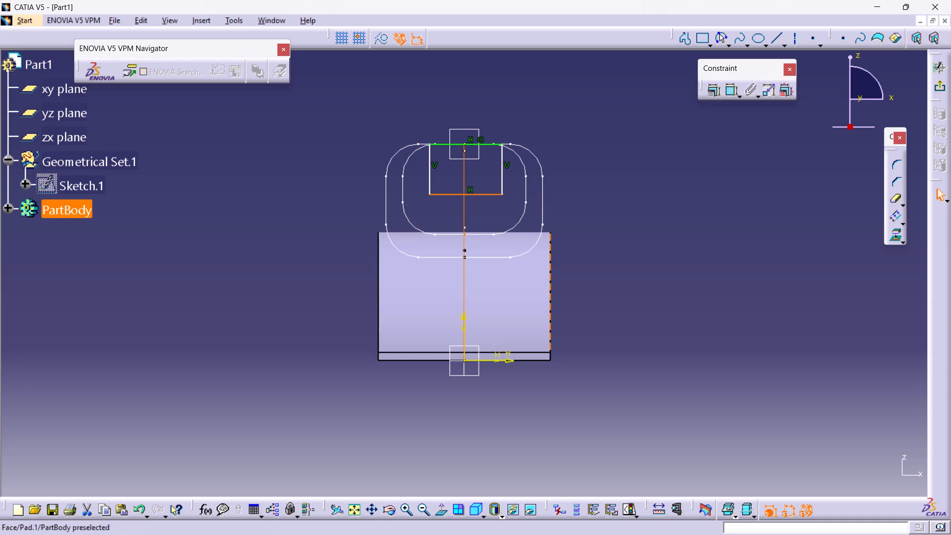
pyautogui.keyDown('ctrl'); pyautogui.click(465, 214); pyautogui.keyUp('ctrl')
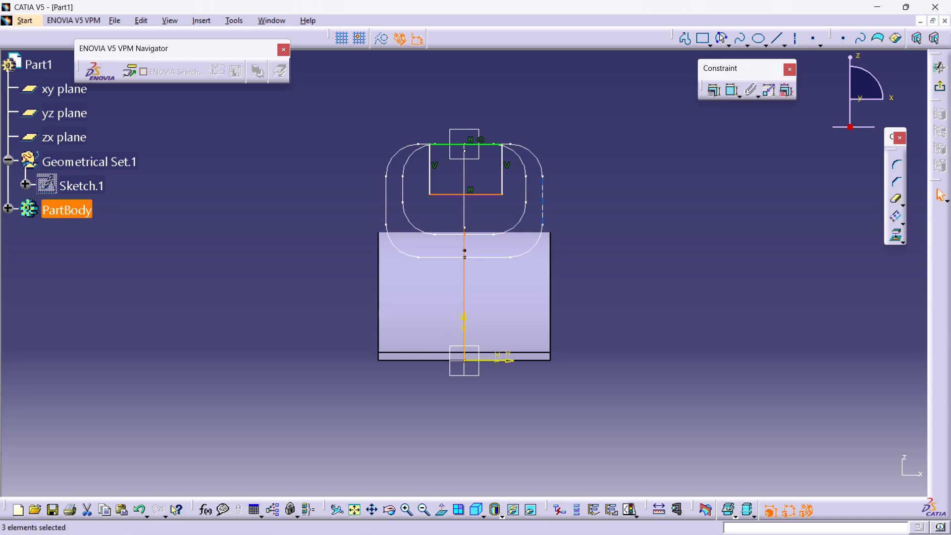
pyautogui.keyDown('ctrl'); pyautogui.click(464, 273); pyautogui.keyUp('ctrl')
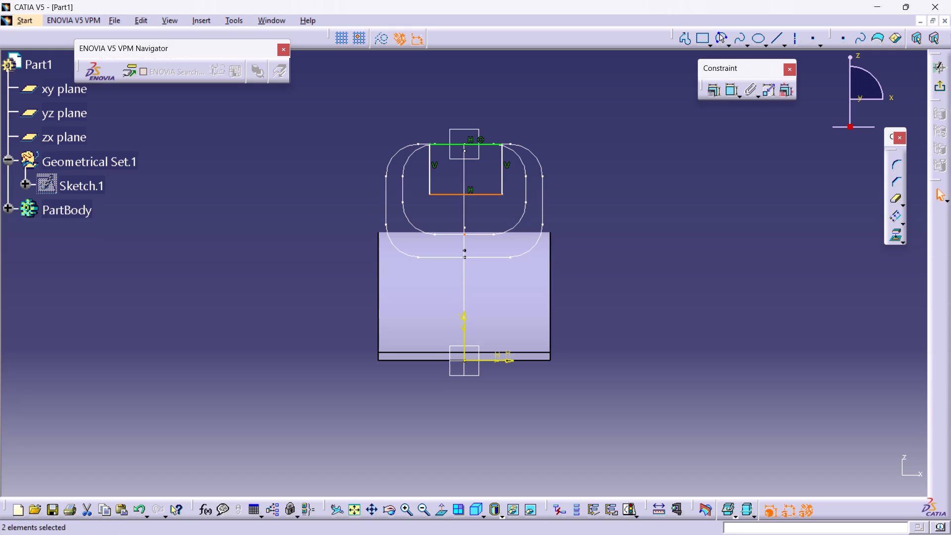
pyautogui.keyDown('ctrl'); pyautogui.click(708, 90); pyautogui.keyUp('ctrl')
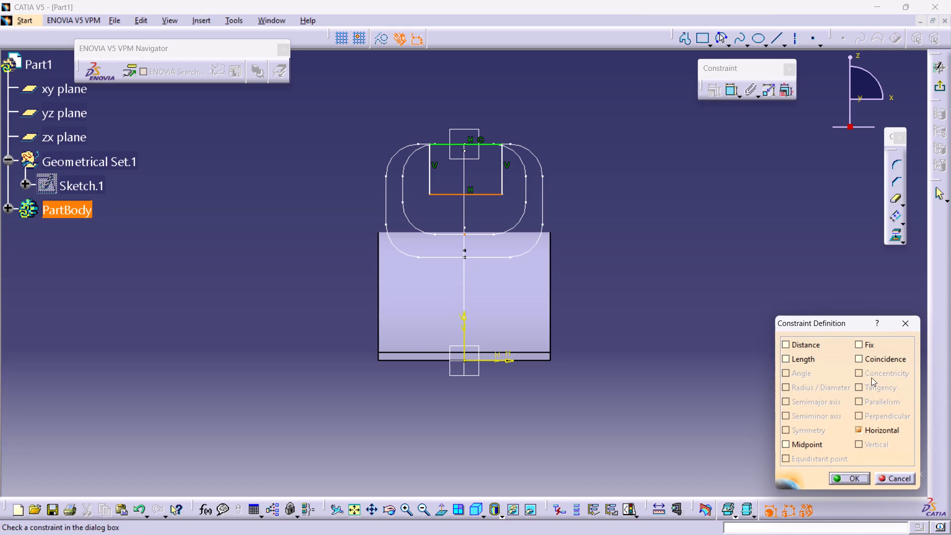
pyautogui.click(879, 359)
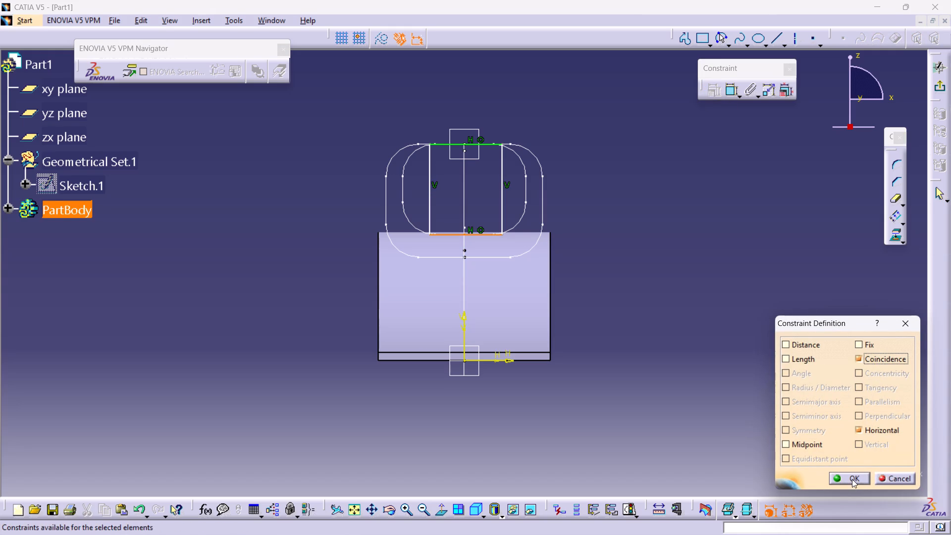
pyautogui.click(852, 479)
pyautogui.click(694, 429)
# Make the rectangle's two bottom corner points symmetric about the sketch's vertical axis.
pyautogui.click(503, 234)
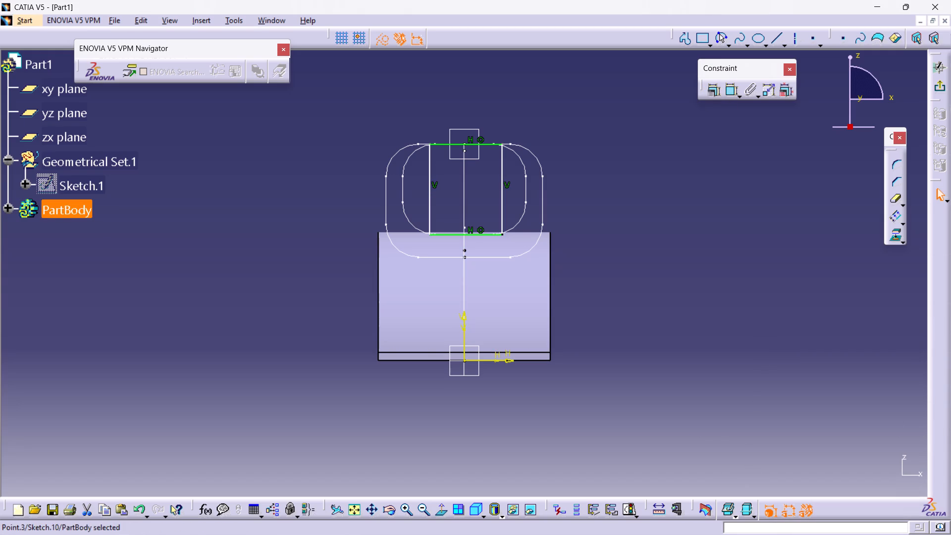
pyautogui.keyDown('ctrl'); pyautogui.click(429, 235); pyautogui.keyUp('ctrl')
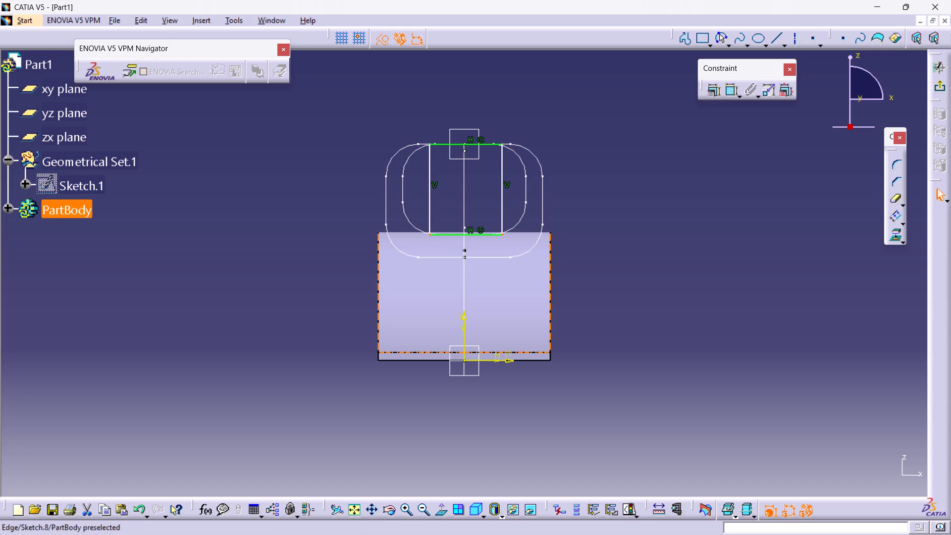
pyautogui.keyDown('ctrl'); pyautogui.click(464, 318); pyautogui.keyUp('ctrl')
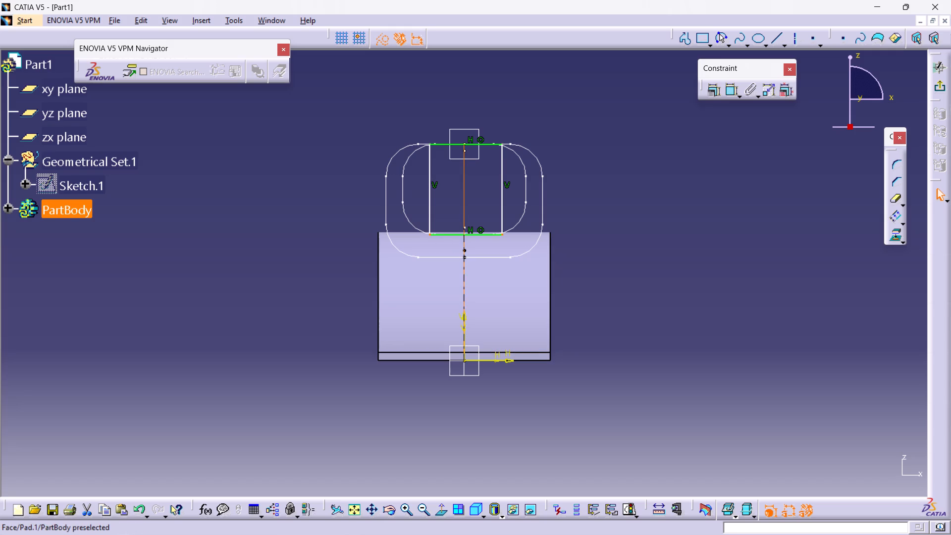
pyautogui.keyDown('ctrl'); pyautogui.click(466, 287); pyautogui.keyUp('ctrl')
pyautogui.keyDown('ctrl'); pyautogui.click(466, 332); pyautogui.keyUp('ctrl')
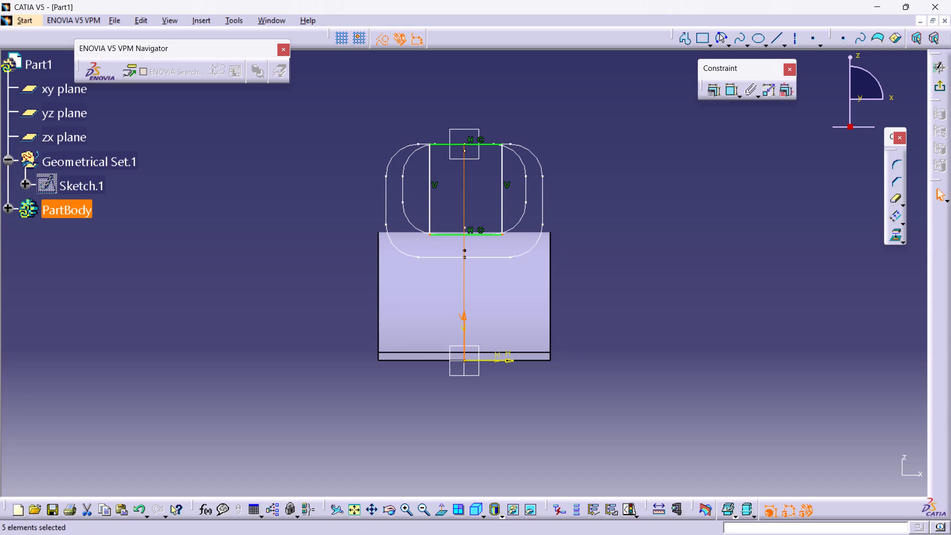
pyautogui.keyDown('ctrl'); pyautogui.click(463, 277); pyautogui.keyUp('ctrl')
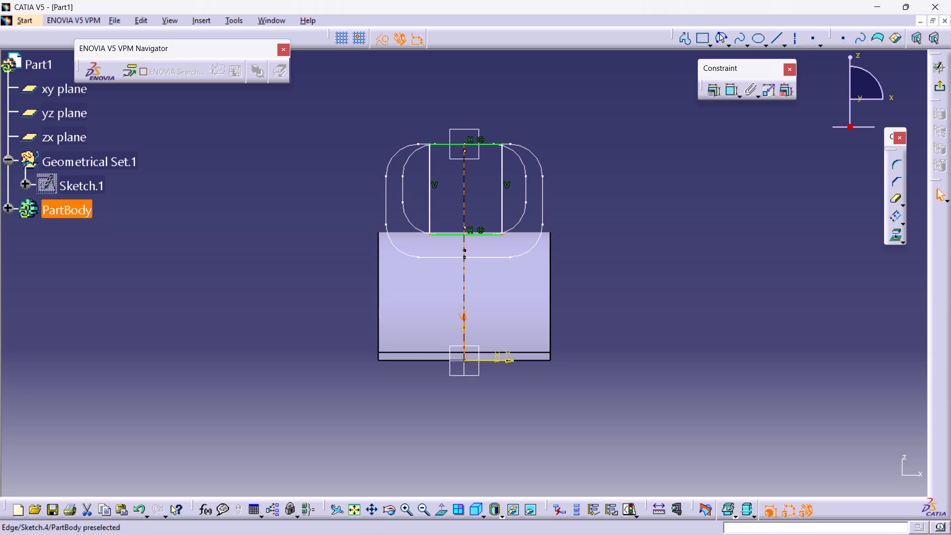
pyautogui.keyDown('ctrl'); pyautogui.click(465, 210); pyautogui.keyUp('ctrl')
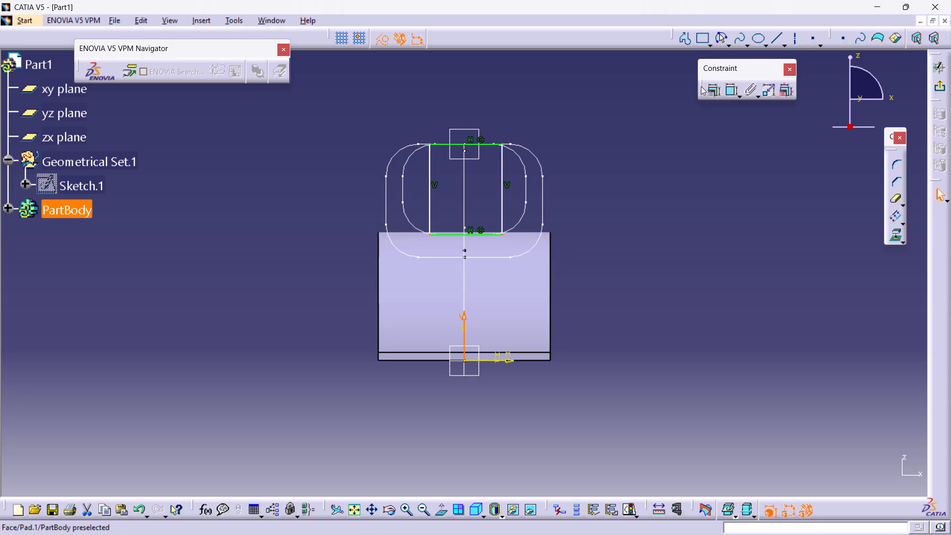
pyautogui.click(715, 90)
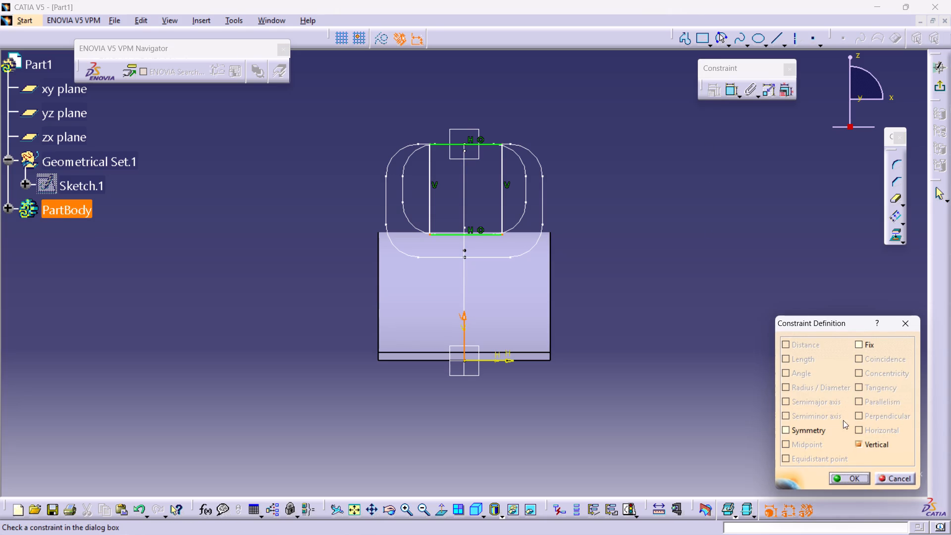
pyautogui.click(805, 429)
pyautogui.click(848, 476)
pyautogui.click(700, 376)
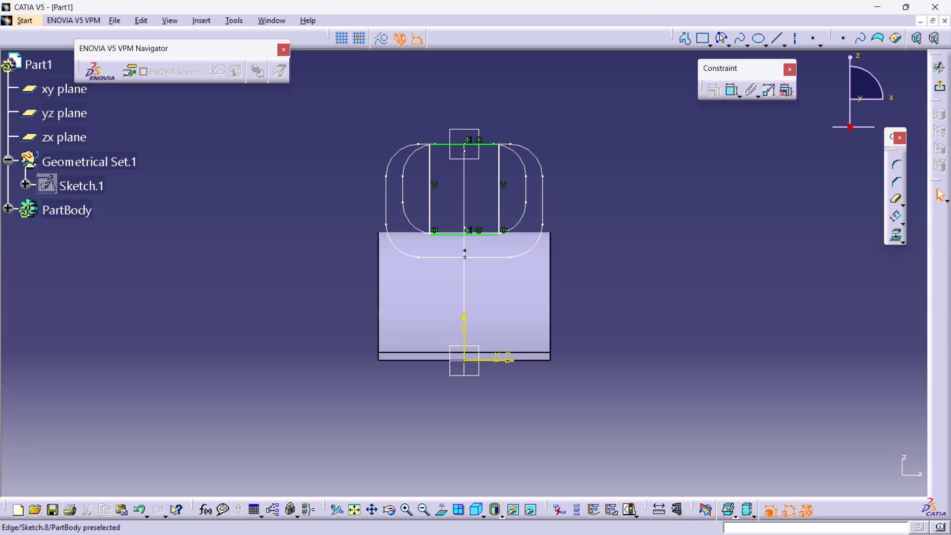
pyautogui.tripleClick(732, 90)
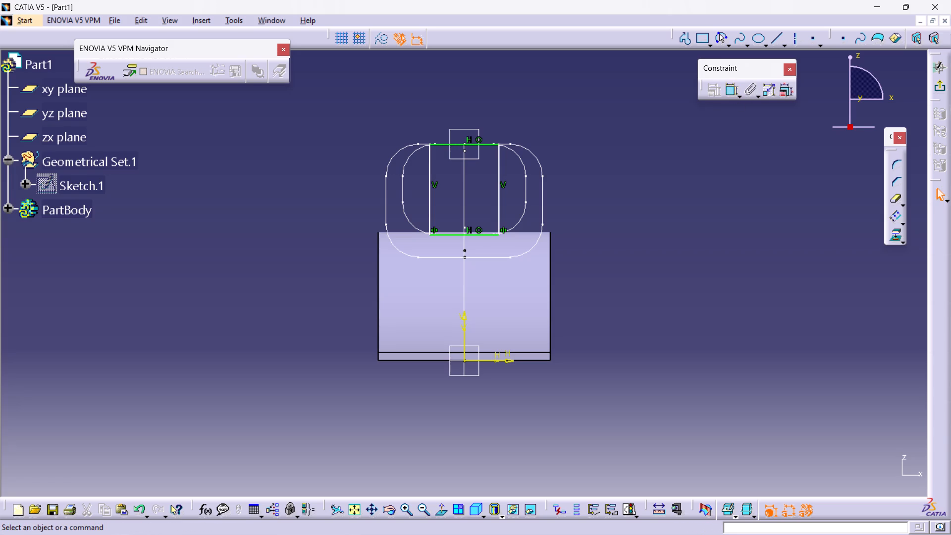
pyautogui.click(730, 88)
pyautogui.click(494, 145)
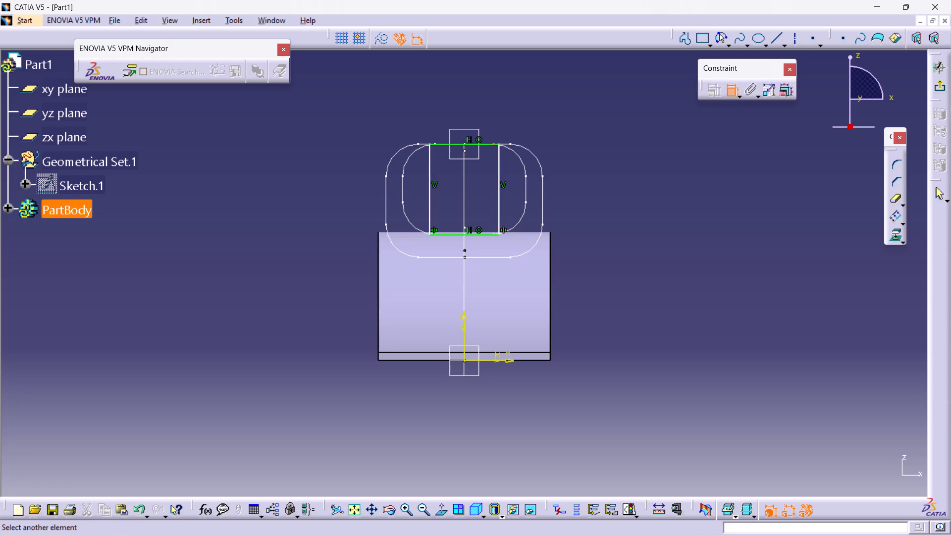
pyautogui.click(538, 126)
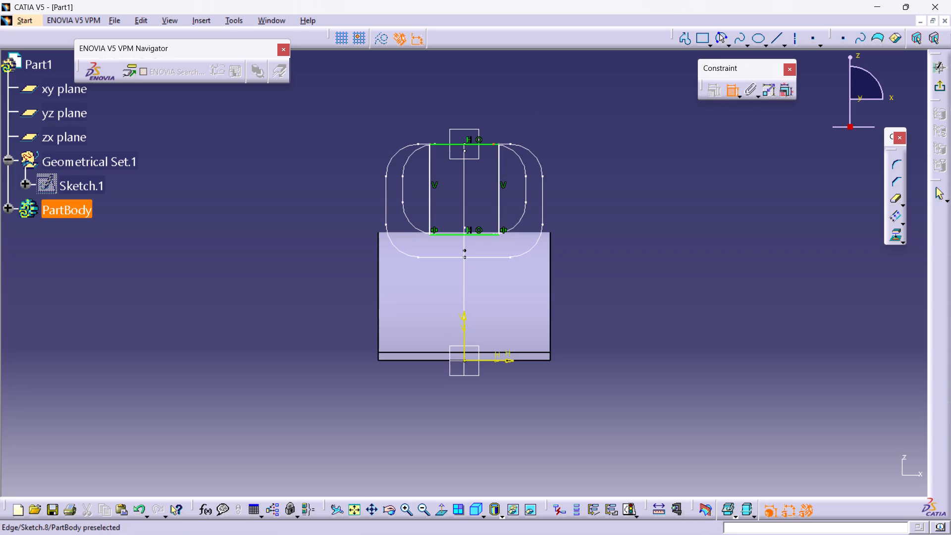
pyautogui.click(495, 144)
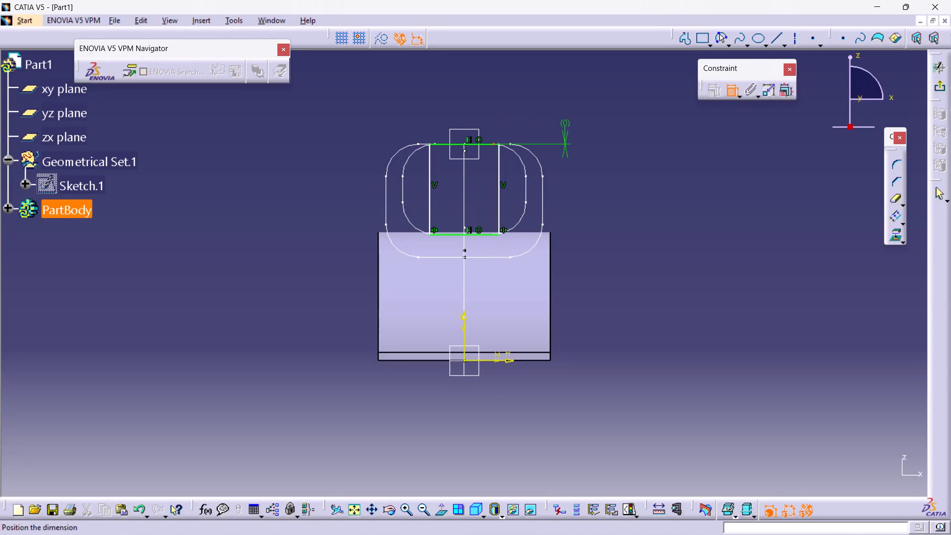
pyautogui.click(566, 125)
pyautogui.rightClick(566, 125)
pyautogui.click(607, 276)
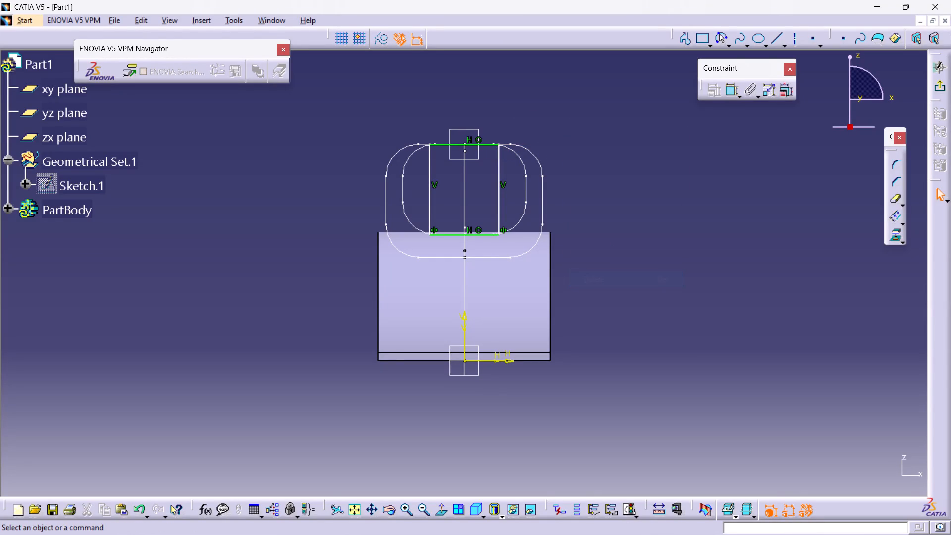
# Dimension the rectangle's top line and set its length to 57.5 mm.
pyautogui.click(731, 89)
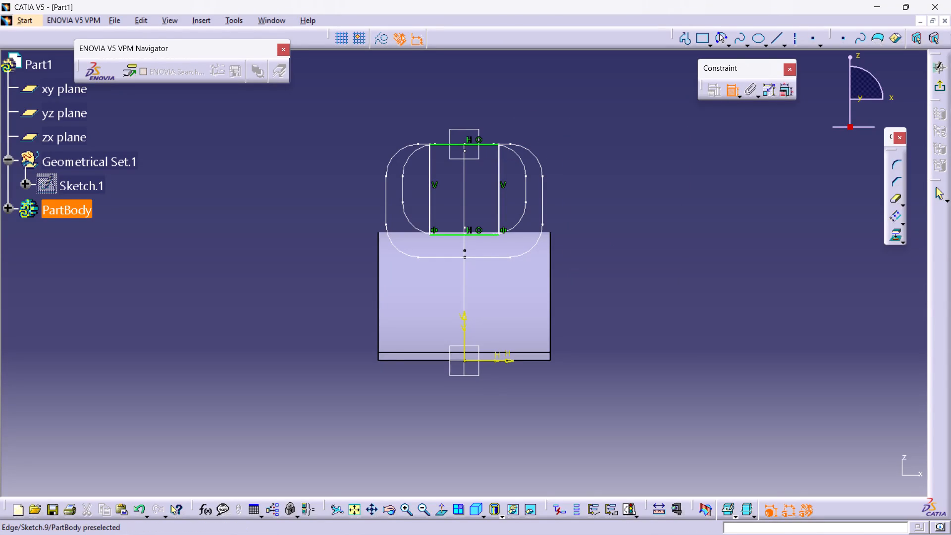
pyautogui.click(485, 146)
pyautogui.click(480, 106)
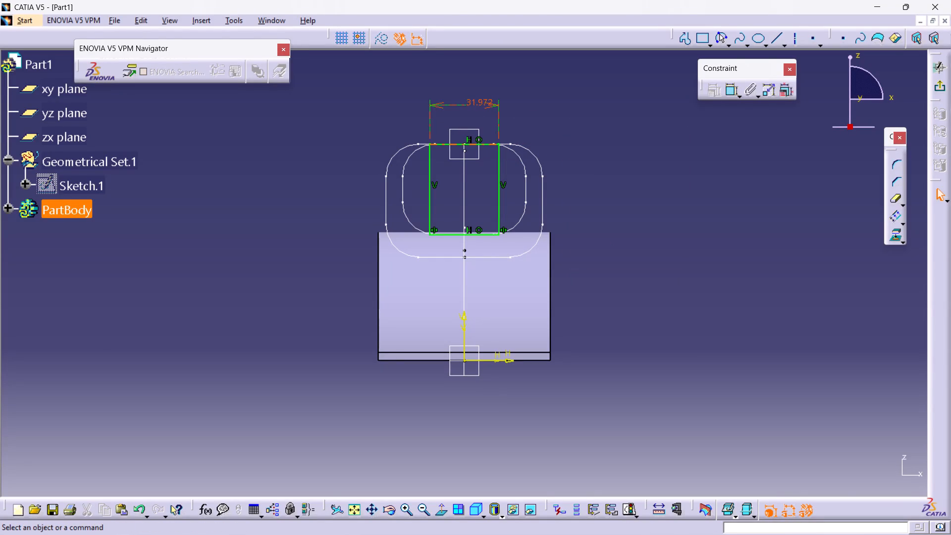
pyautogui.doubleClick(477, 105)
pyautogui.write('52.')
pyautogui.press('BackSpace')
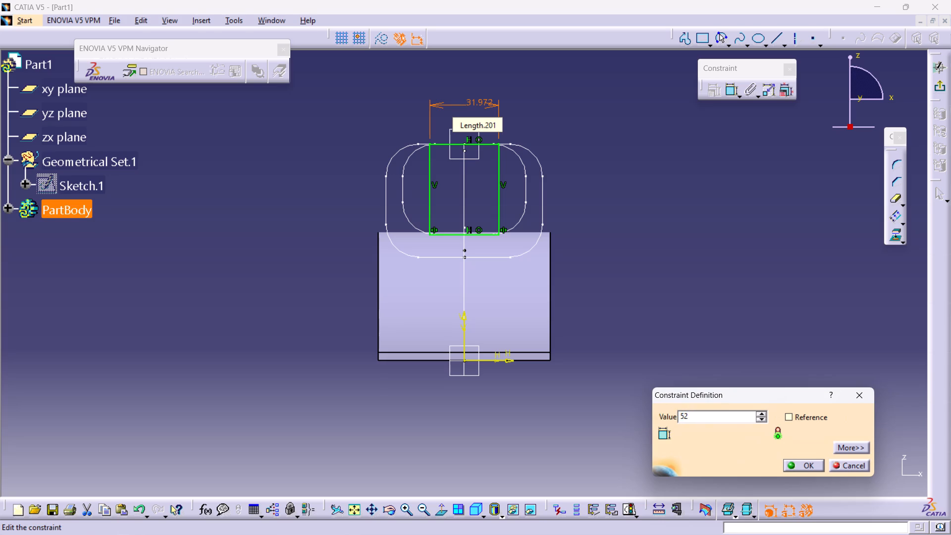
pyautogui.press('BackSpace')
pyautogui.press('5')
pyautogui.press('7')
pyautogui.press('BackSpace')
pyautogui.press('BackSpace')
pyautogui.write('7.')
pyautogui.press('5')
pyautogui.click(799, 468)
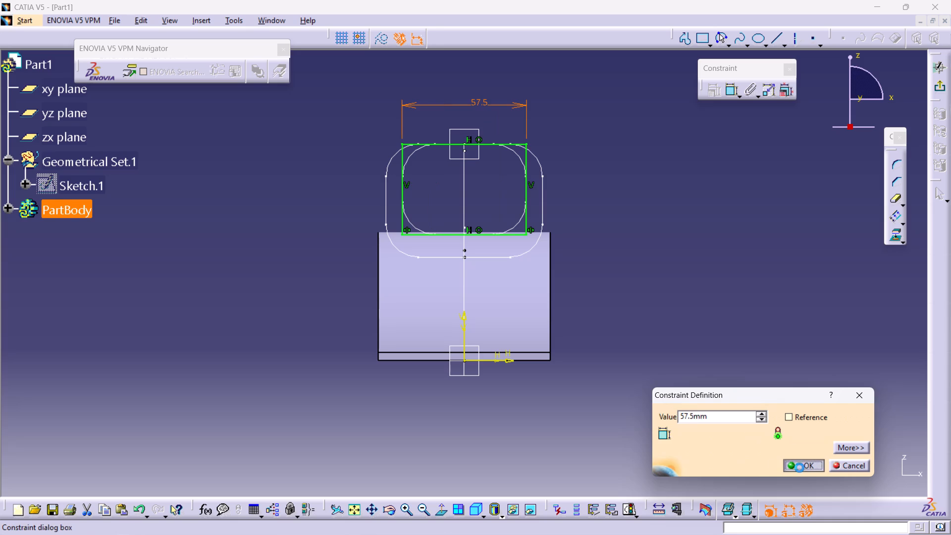
pyautogui.click(717, 321)
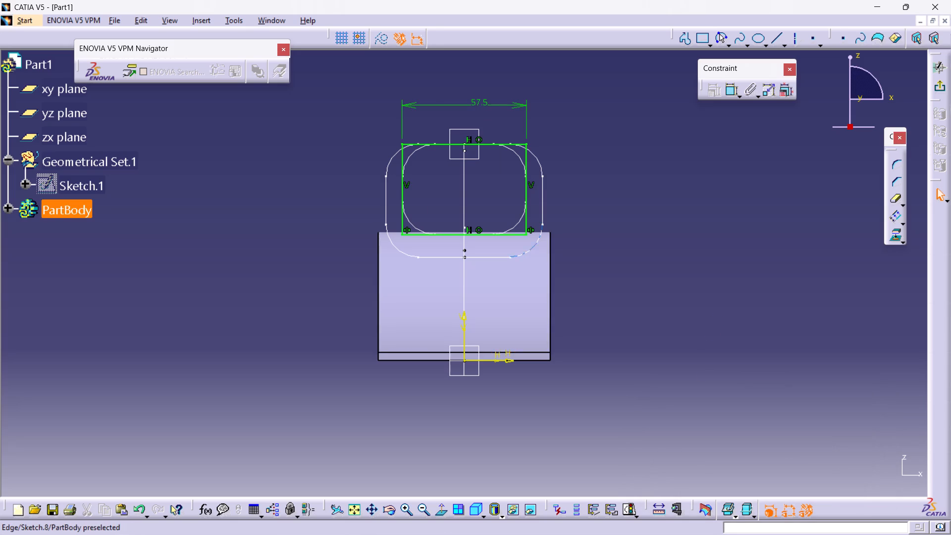
# Round all four rectangle corners with a 15 mm radius, converting the length constraint into a distance, and exit the sketch.
pyautogui.keyDown('ctrl'); pyautogui.moveTo(532, 239); pyautogui.dragTo(522, 229); pyautogui.keyUp('ctrl')
pyautogui.click(704, 267)
pyautogui.click(600, 229)
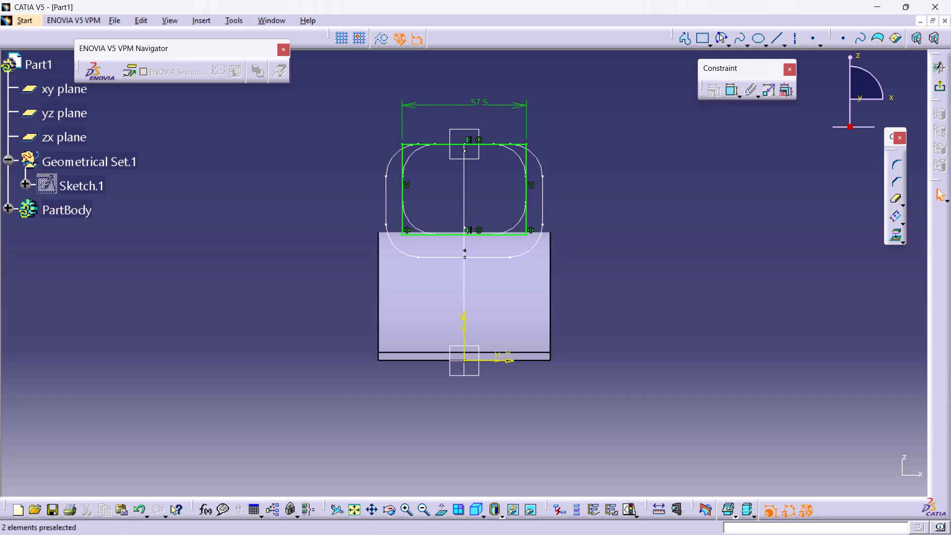
pyautogui.moveTo(518, 136); pyautogui.dragTo(537, 151)
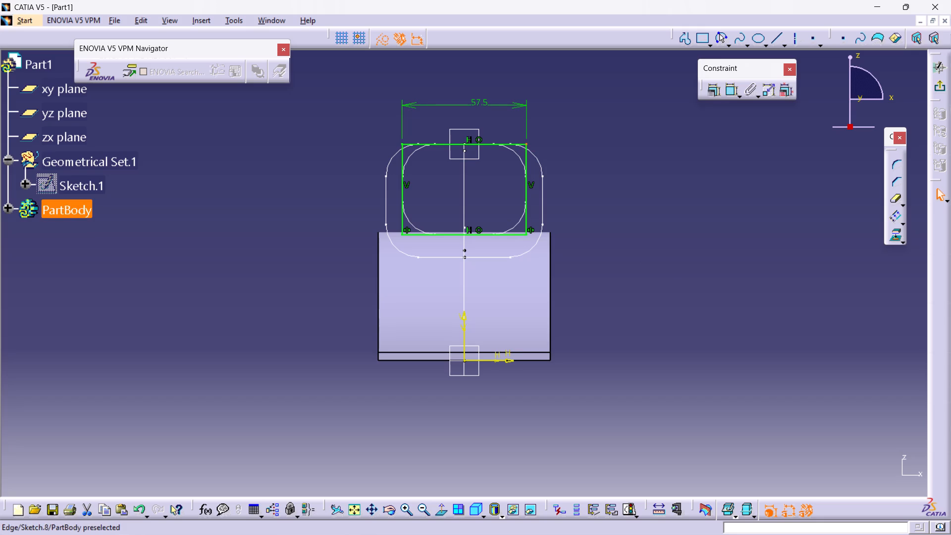
pyautogui.keyDown('ctrl'); pyautogui.moveTo(385, 137); pyautogui.dragTo(413, 150); pyautogui.keyUp('ctrl')
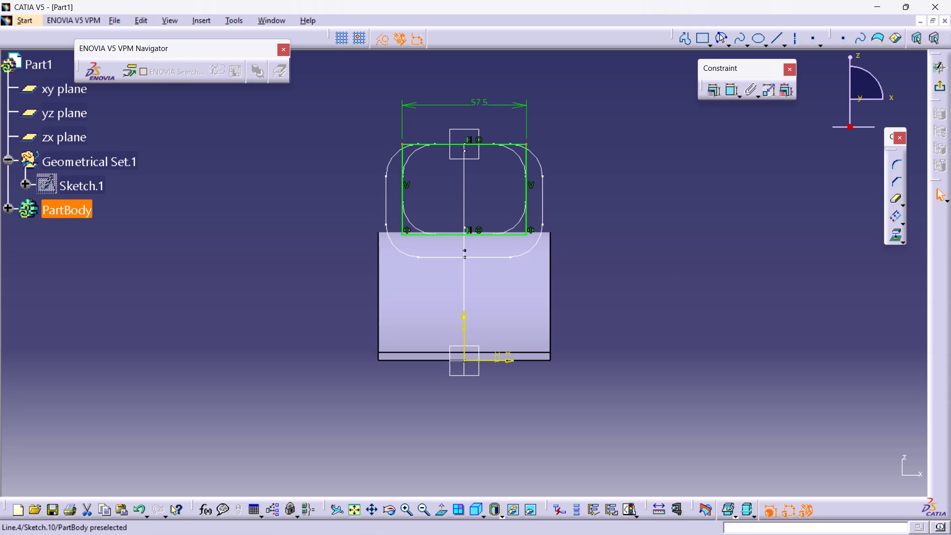
pyautogui.keyDown('ctrl'); pyautogui.moveTo(393, 223); pyautogui.dragTo(411, 238); pyautogui.keyUp('ctrl')
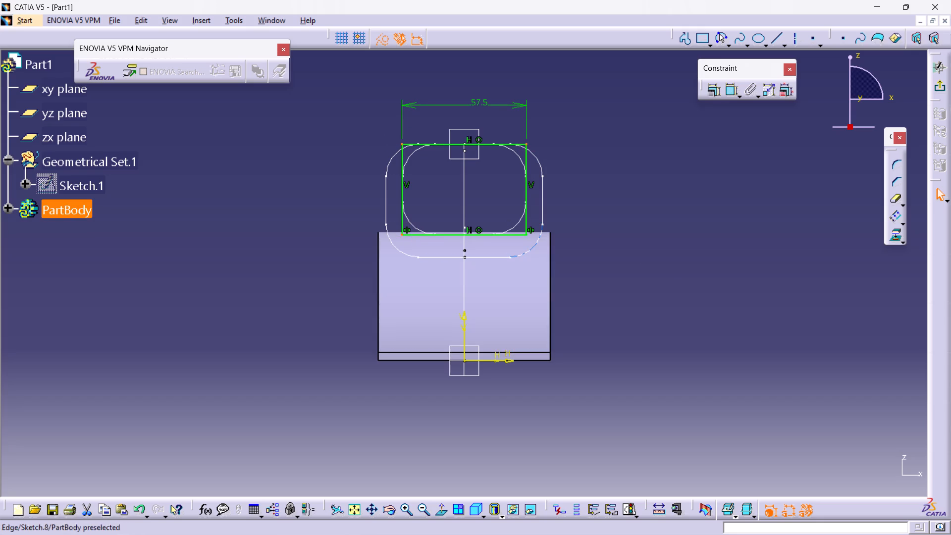
pyautogui.keyDown('ctrl'); pyautogui.moveTo(522, 226); pyautogui.dragTo(534, 240); pyautogui.keyUp('ctrl')
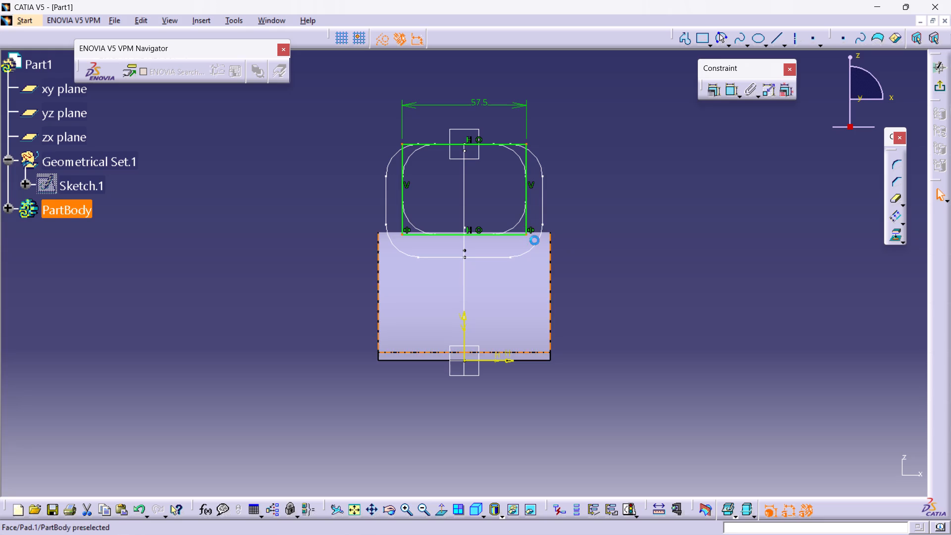
pyautogui.doubleClick(901, 160)
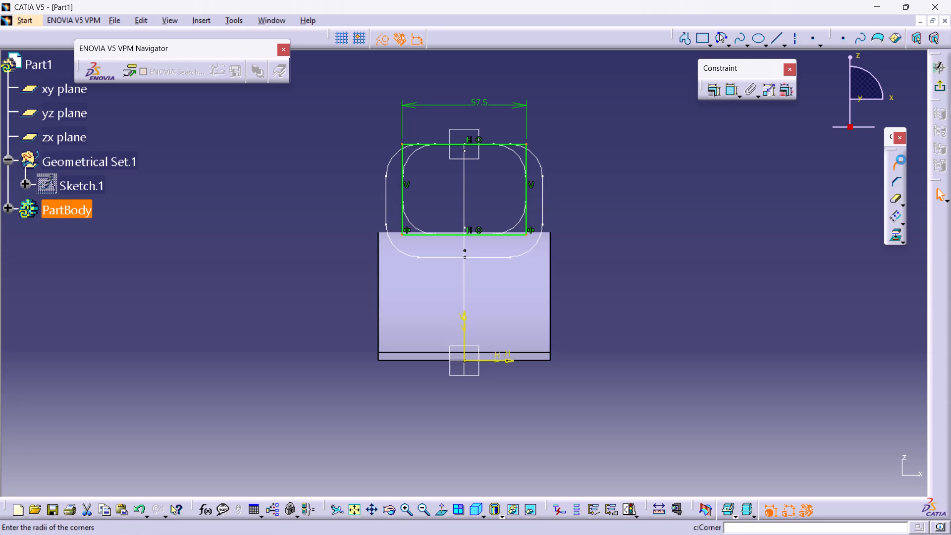
pyautogui.doubleClick(598, 40)
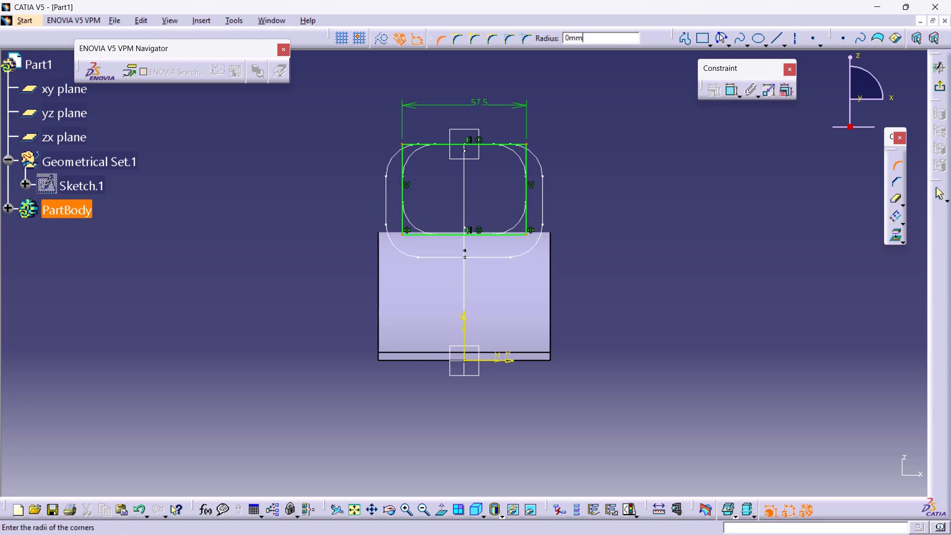
pyautogui.write('15')
pyautogui.press('Return')
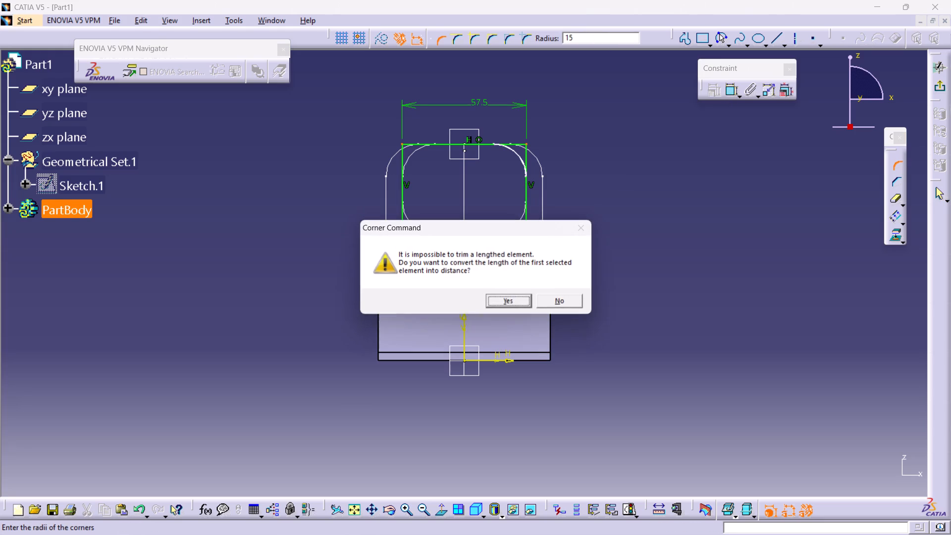
pyautogui.click(502, 297)
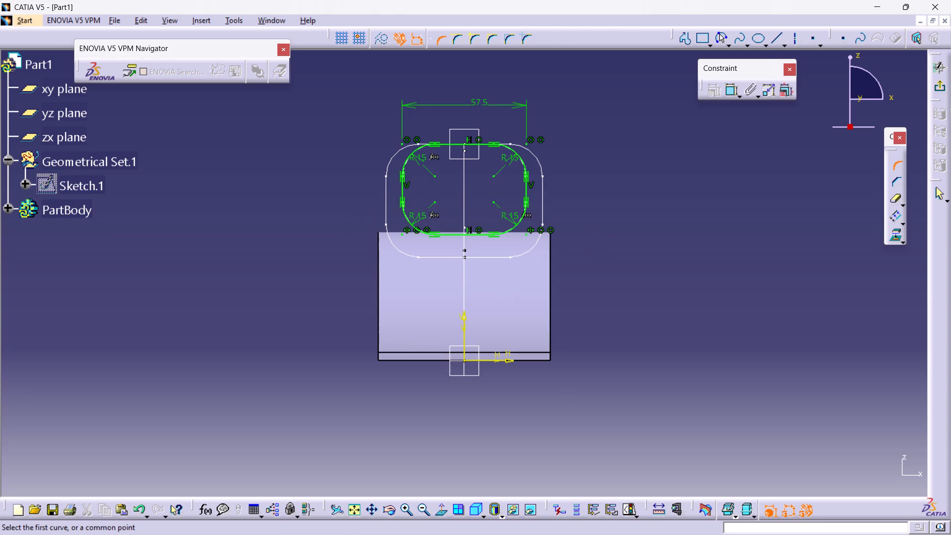
pyautogui.click(5, 0)
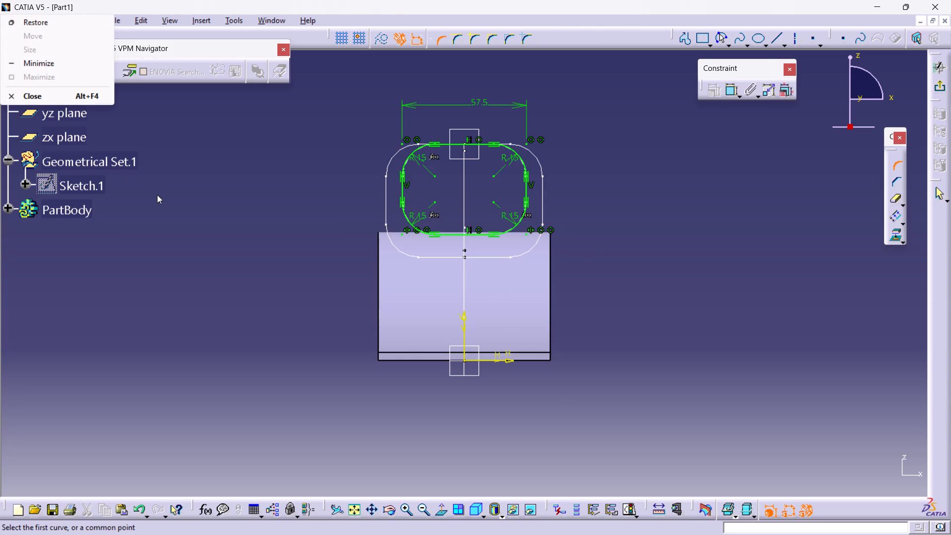
pyautogui.click(163, 197)
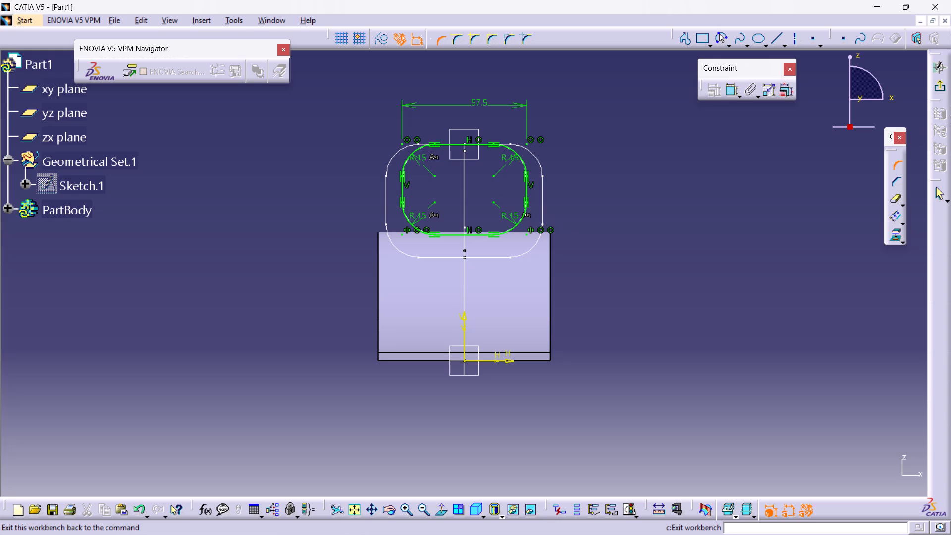
pyautogui.click(941, 88)
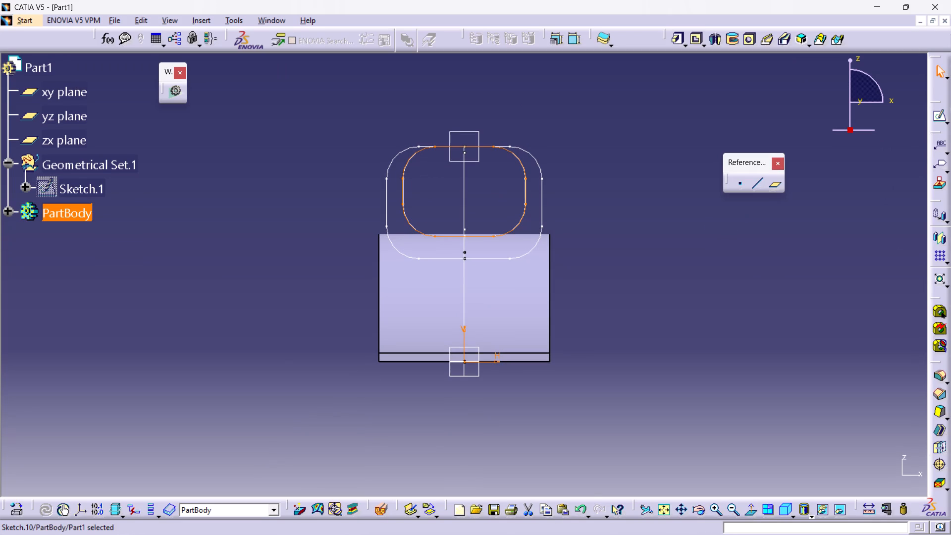
pyautogui.moveTo(668, 341); pyautogui.dragTo(506, 405, button='middle')
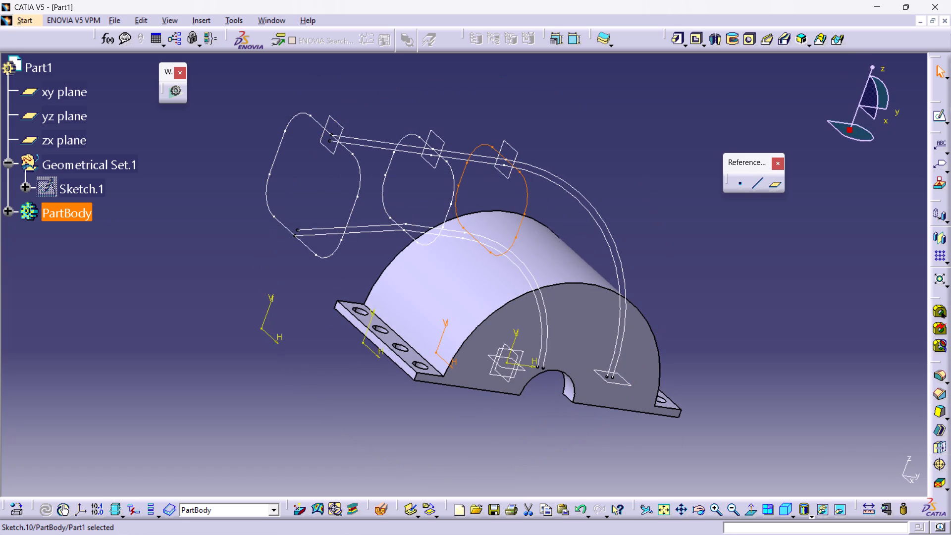
# Examine the three section profiles and the guide curves from several angles, including a view square to the half-cylinder's side face.
pyautogui.click(741, 282)
pyautogui.keyDown('ctrl'); pyautogui.moveTo(771, 303); pyautogui.dragTo(681, 333, button='middle'); pyautogui.keyUp('ctrl')
pyautogui.moveTo(710, 320); pyautogui.dragTo(569, 284, button='middle')
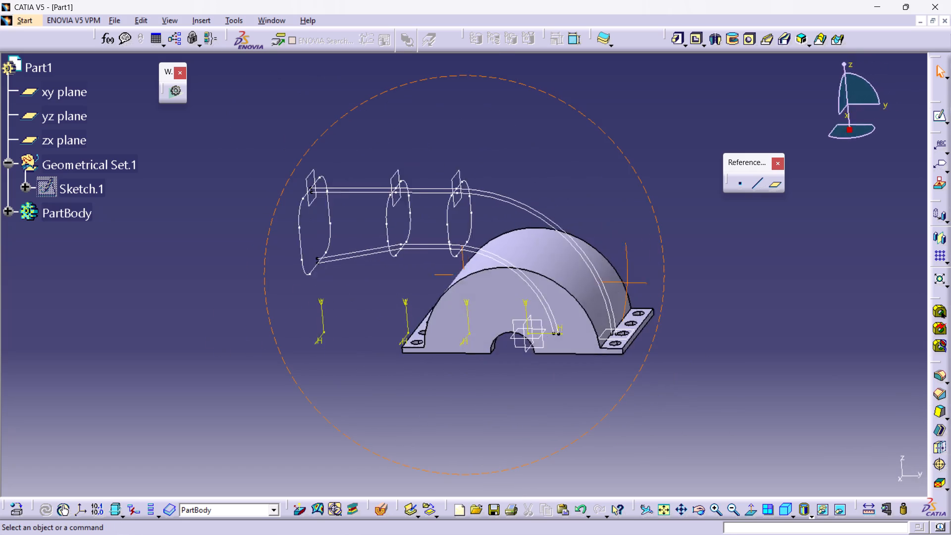
pyautogui.moveTo(569, 284); pyautogui.dragTo(635, 223, button='middle')
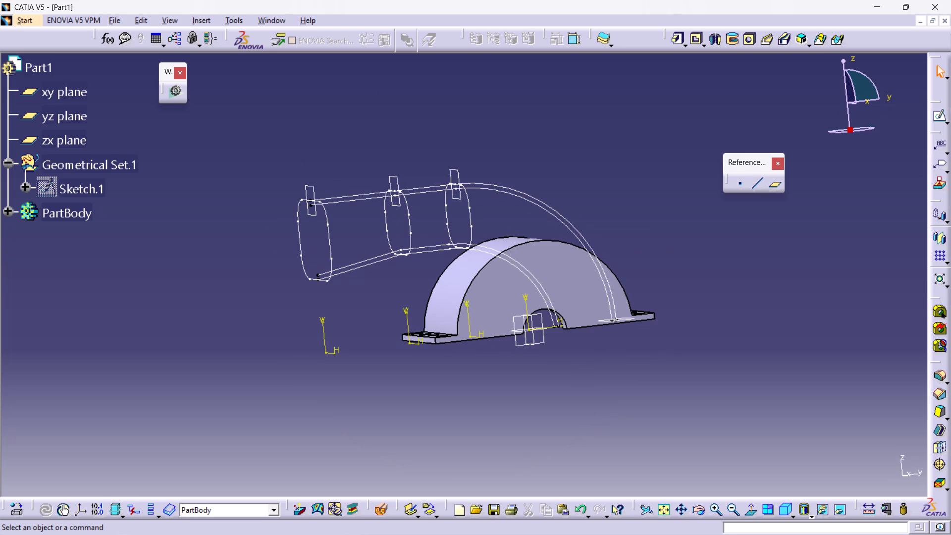
pyautogui.moveTo(196, 322); pyautogui.dragTo(637, 212, button='middle')
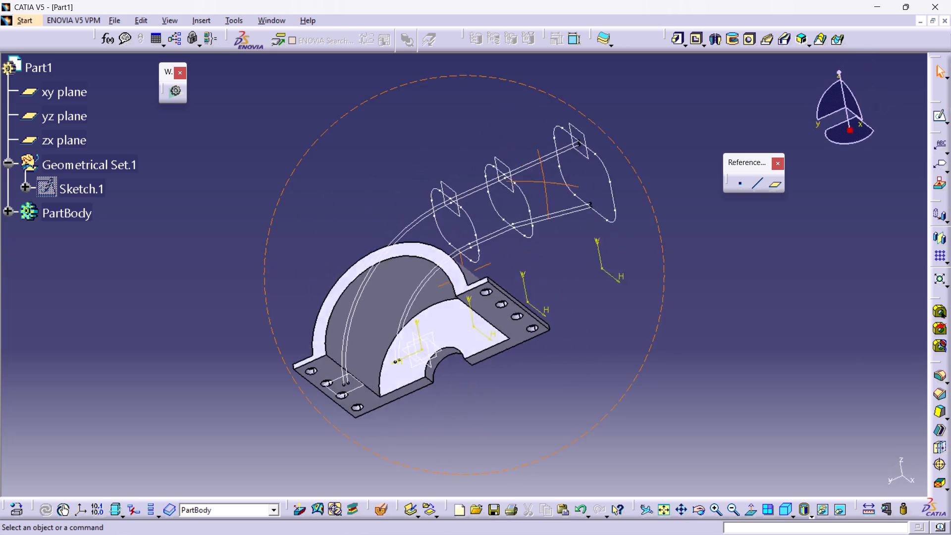
pyautogui.moveTo(637, 212); pyautogui.dragTo(682, 360, button='middle')
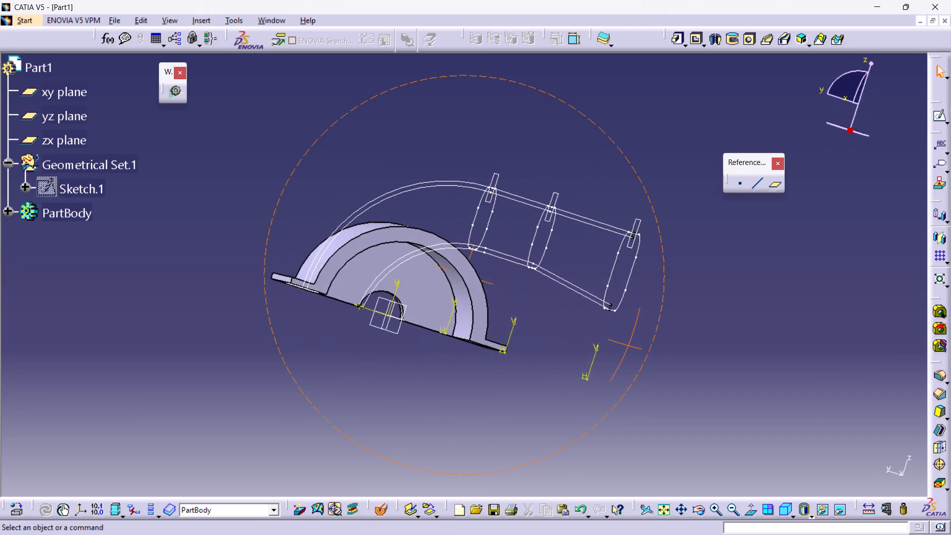
pyautogui.moveTo(682, 360); pyautogui.dragTo(666, 311, button='middle')
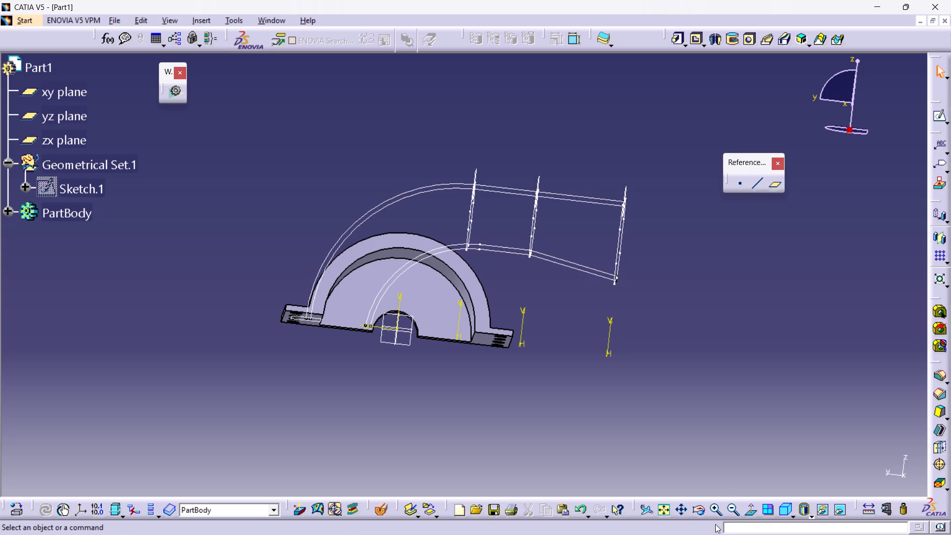
pyautogui.click(746, 509)
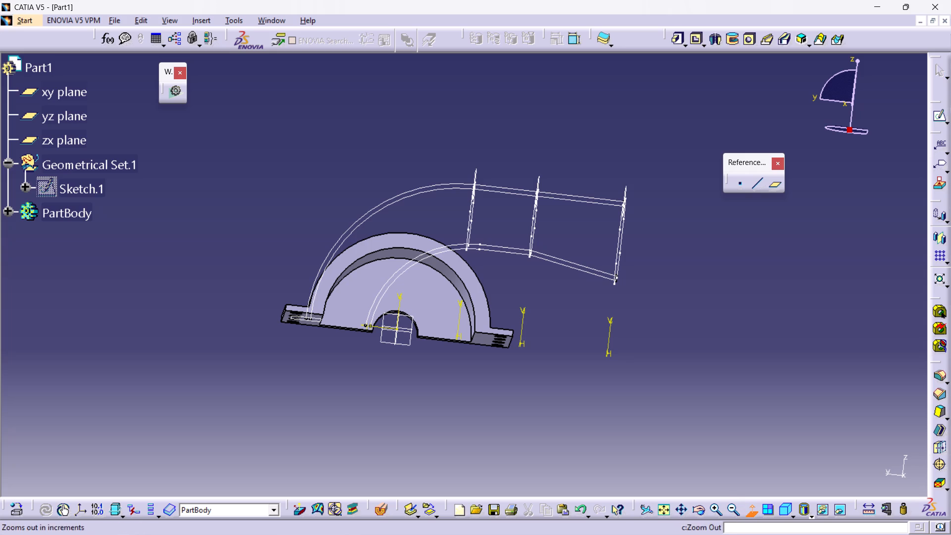
pyautogui.click(482, 320)
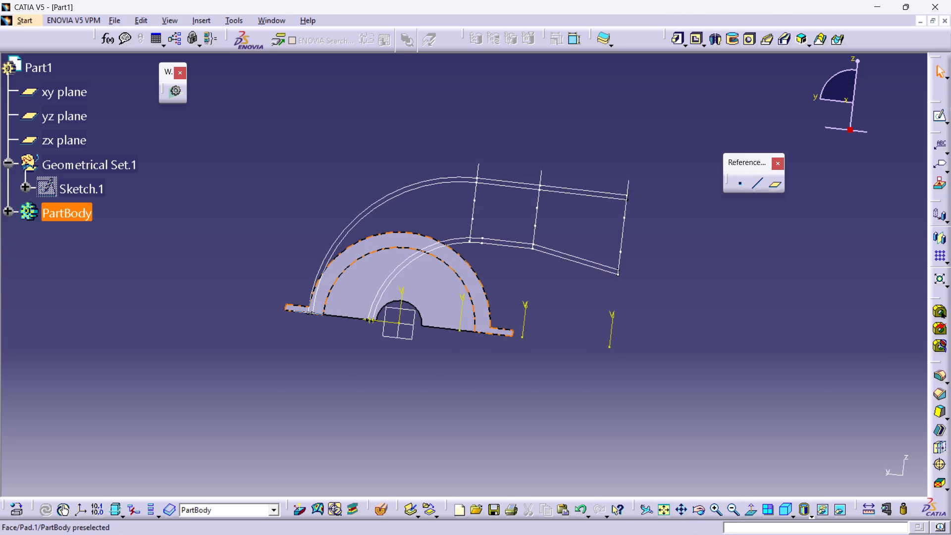
pyautogui.click(733, 311)
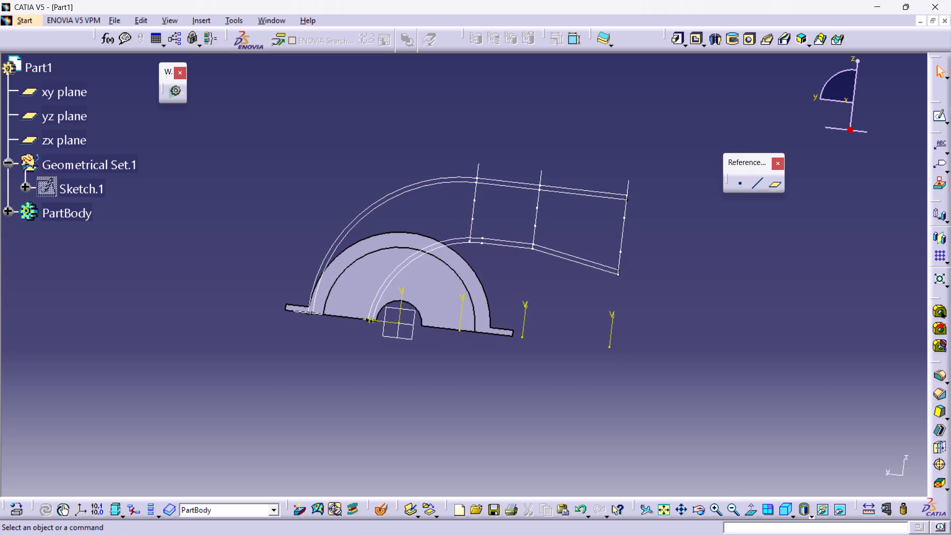
pyautogui.click(755, 510)
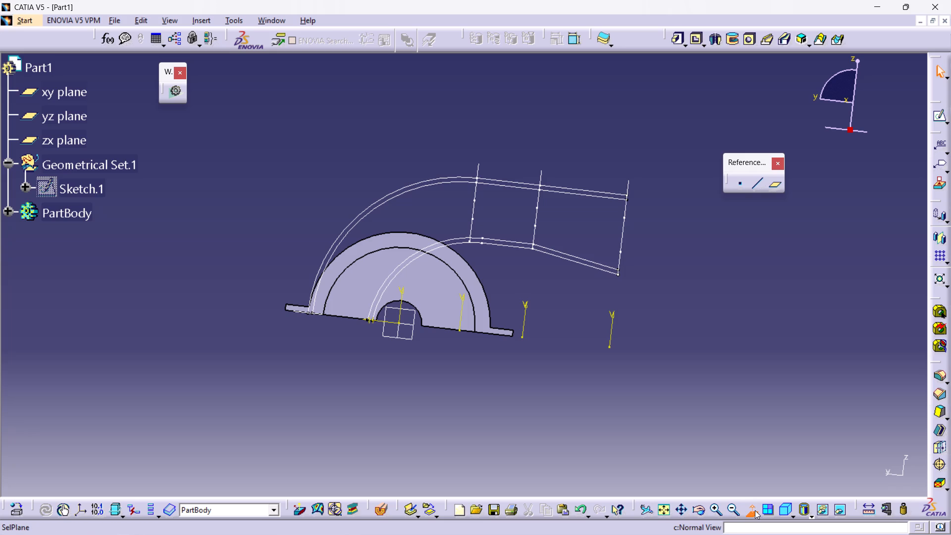
pyautogui.click(755, 510)
pyautogui.click(746, 465)
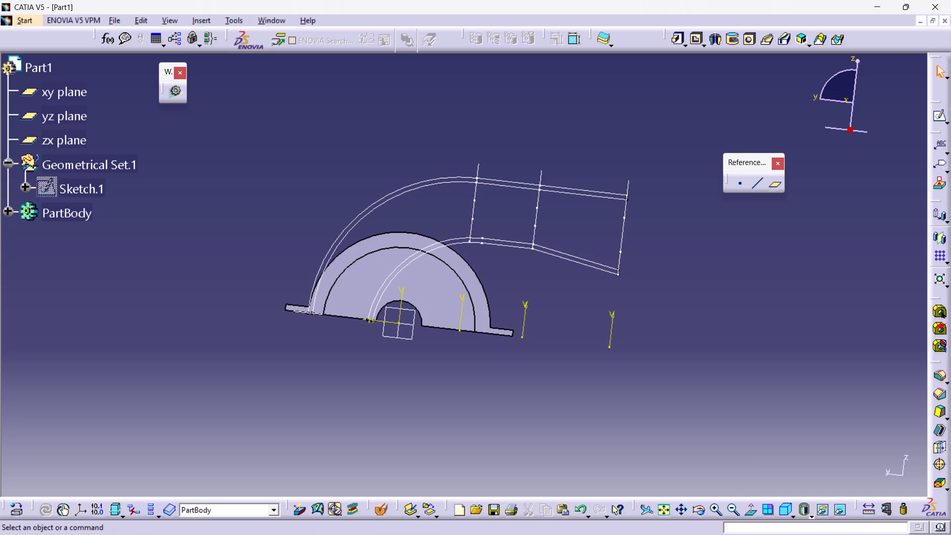
# Start a sketch on the plane at the outer guide curve's base end and draw a rectangle about 74 mm wide and 22 mm high.
pyautogui.click(302, 310)
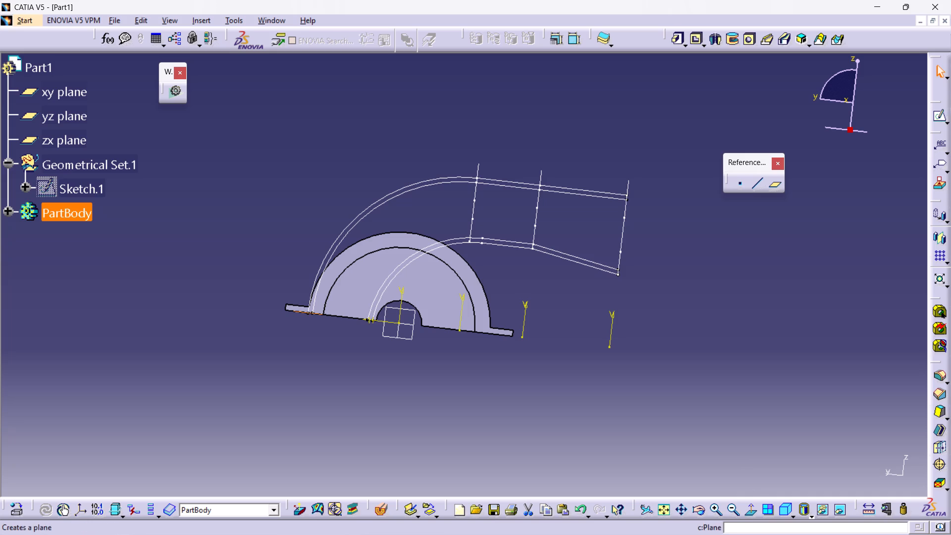
pyautogui.click(936, 116)
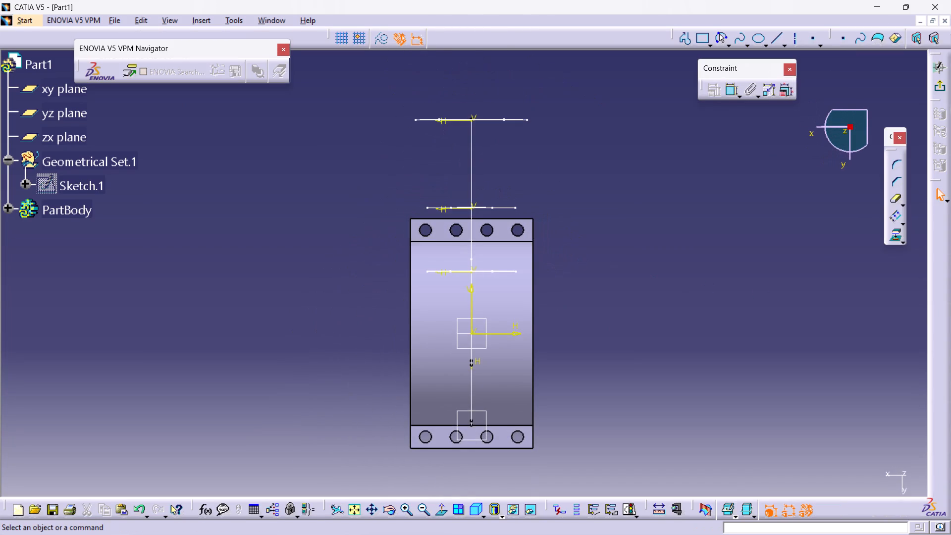
pyautogui.moveTo(520, 321); pyautogui.dragTo(524, 287, button='middle')
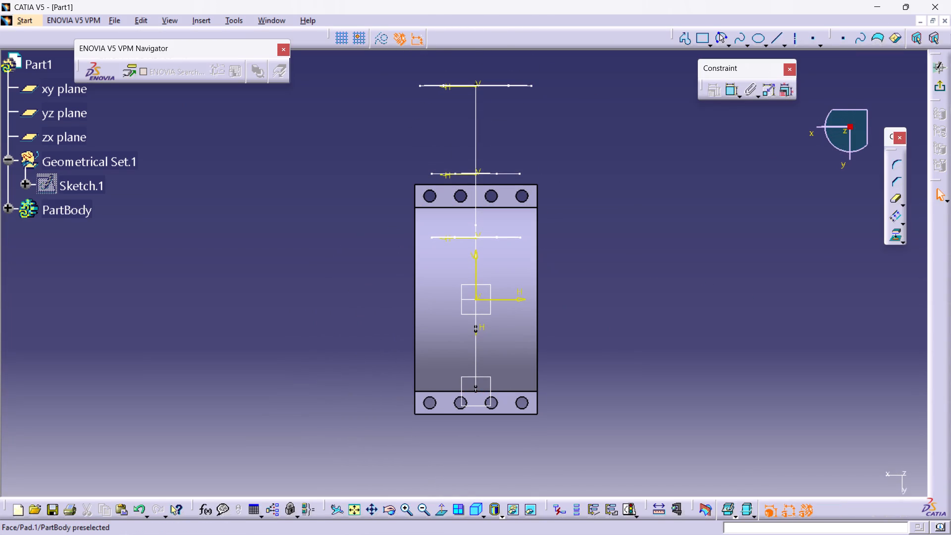
pyautogui.click(705, 39)
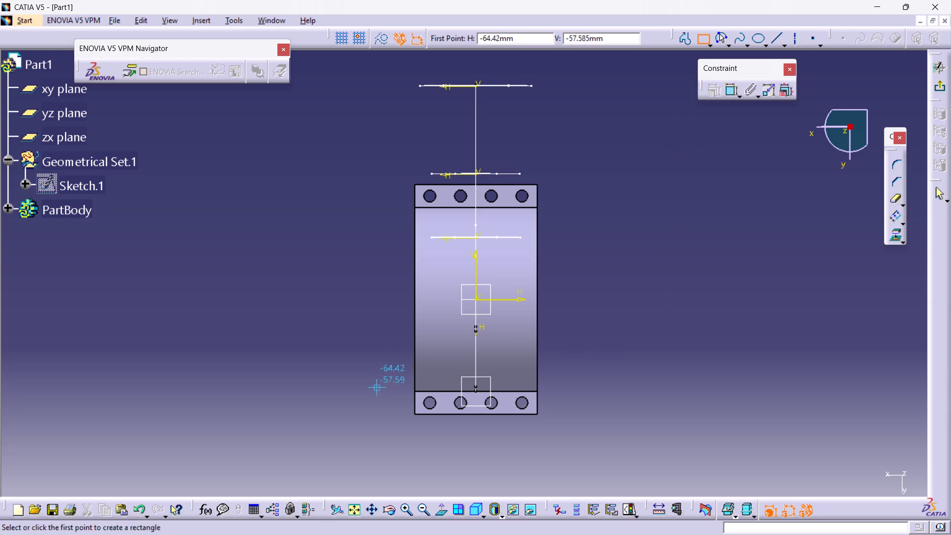
pyautogui.click(420, 348)
pyautogui.moveTo(420, 348); pyautogui.dragTo(511, 391)
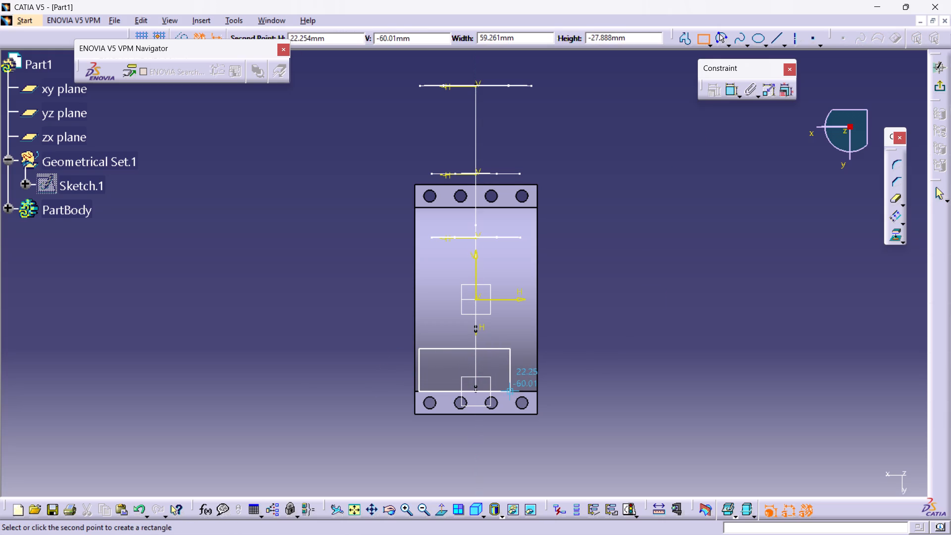
pyautogui.moveTo(511, 391); pyautogui.dragTo(530, 387)
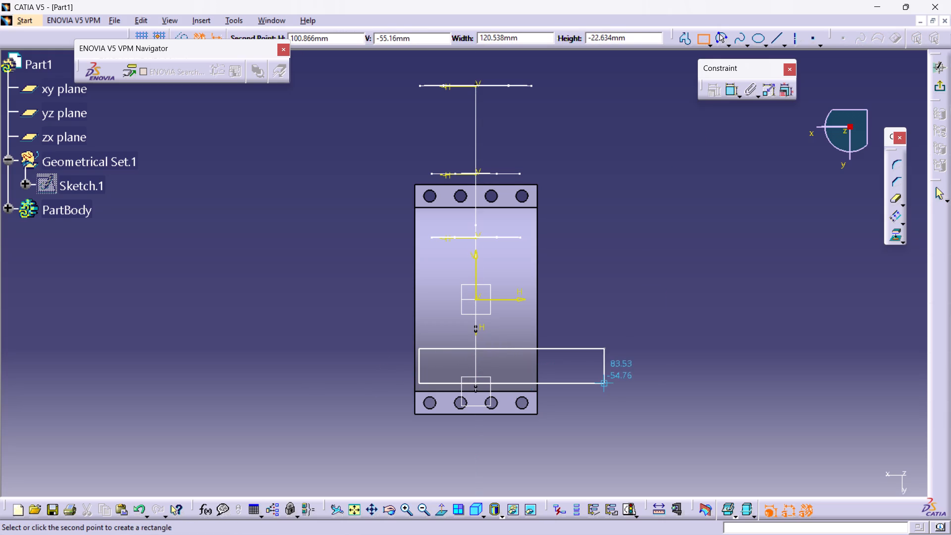
pyautogui.click(530, 383)
pyautogui.click(615, 369)
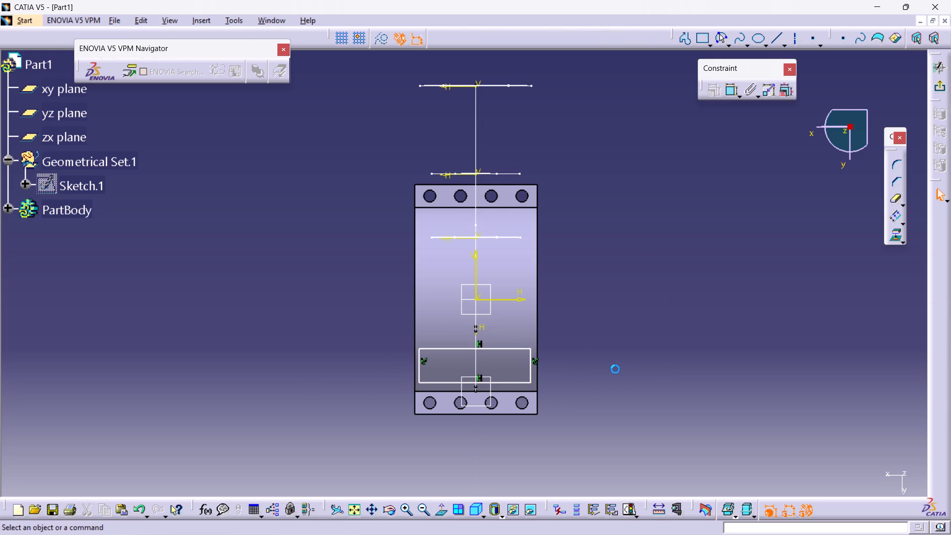
# Make the rectangle's bottom line coincident with the outer guide curve's end point.
pyautogui.keyDown('ctrl'); pyautogui.click(475, 390); pyautogui.keyUp('ctrl')
pyautogui.keyDown('ctrl'); pyautogui.click(501, 381); pyautogui.keyUp('ctrl')
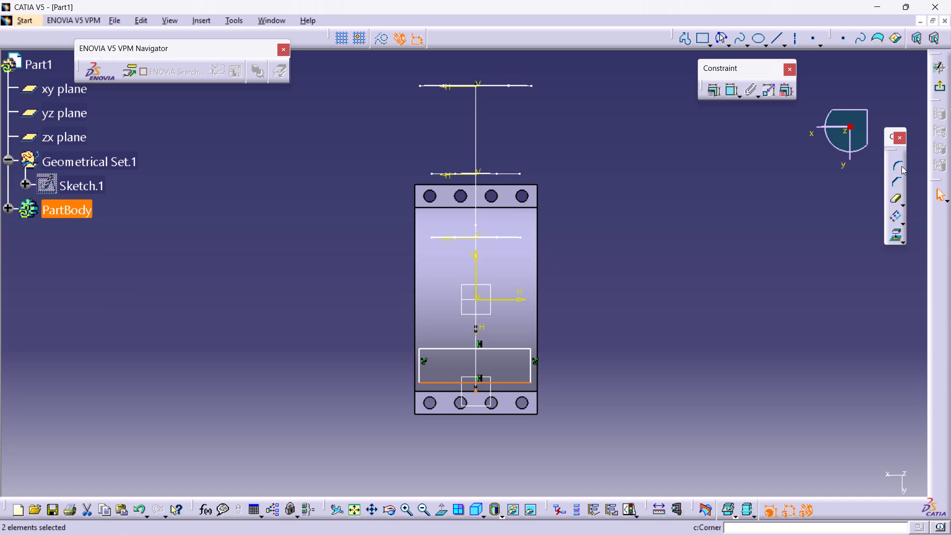
pyautogui.click(712, 91)
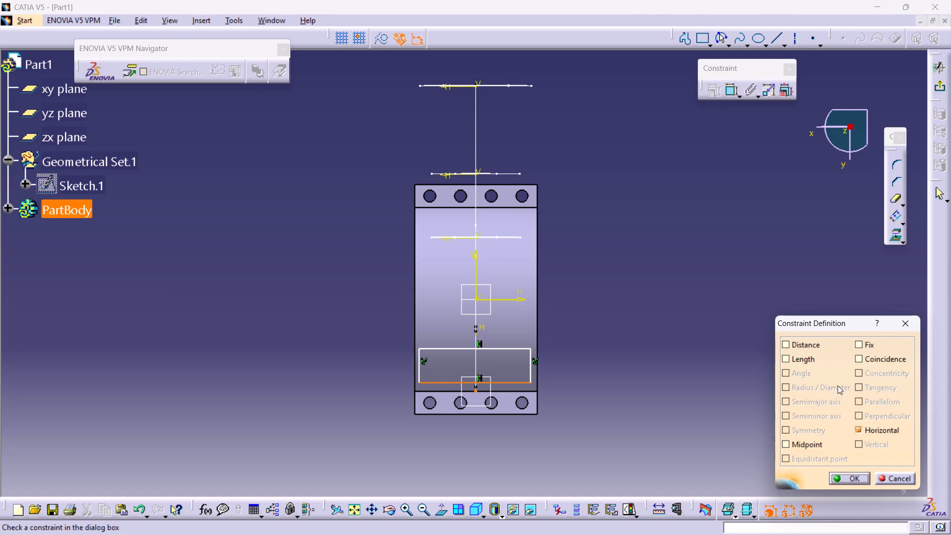
pyautogui.click(882, 361)
pyautogui.click(850, 479)
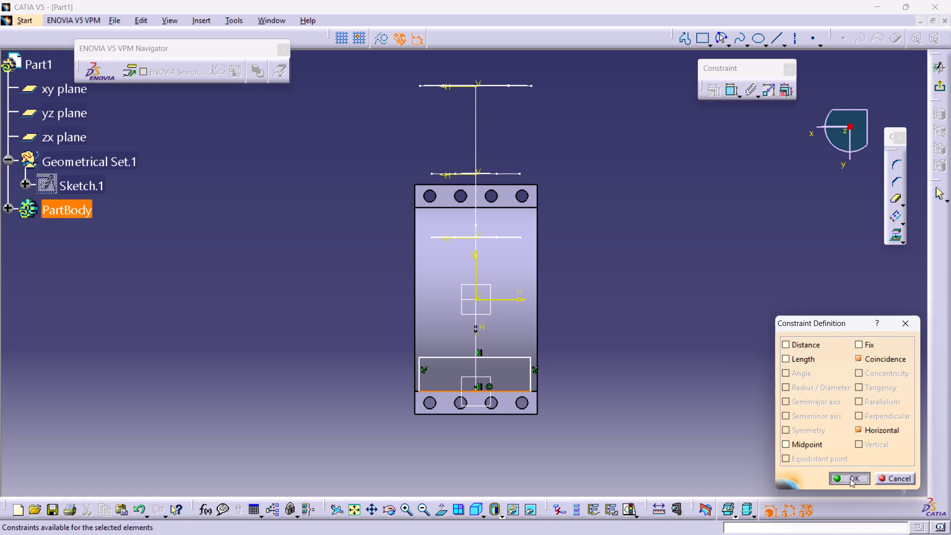
pyautogui.click(660, 384)
# Make the rectangle's top line coincident with the inner guide curve's end point.
pyautogui.keyDown('ctrl'); pyautogui.click(488, 357); pyautogui.keyUp('ctrl')
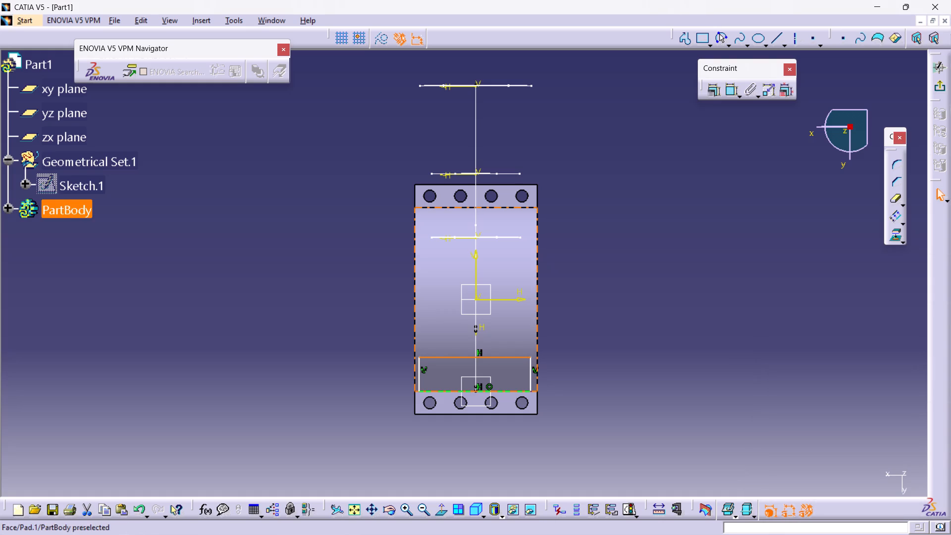
pyautogui.keyDown('ctrl'); pyautogui.click(478, 327); pyautogui.keyUp('ctrl')
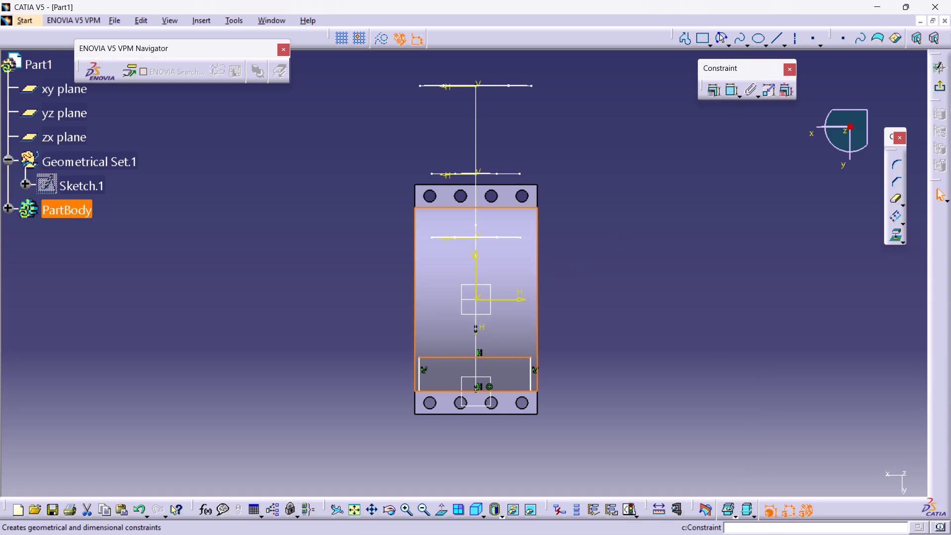
pyautogui.click(656, 285)
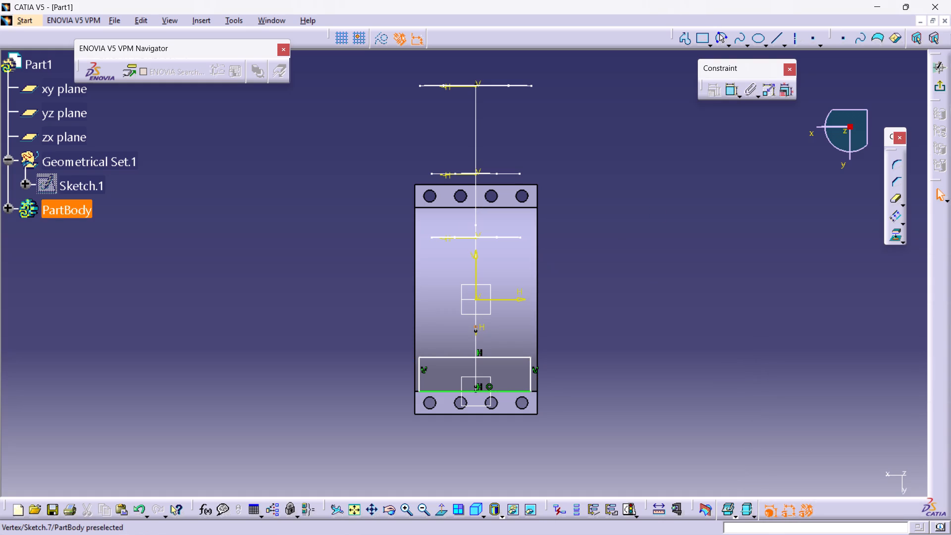
pyautogui.keyDown('ctrl'); pyautogui.click(475, 327); pyautogui.keyUp('ctrl')
pyautogui.keyDown('ctrl'); pyautogui.click(510, 356); pyautogui.keyUp('ctrl')
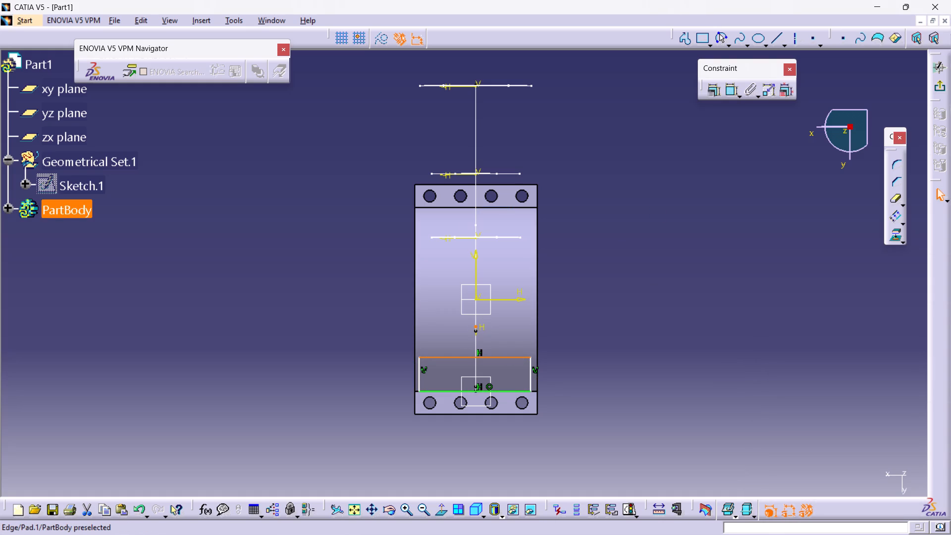
pyautogui.click(709, 92)
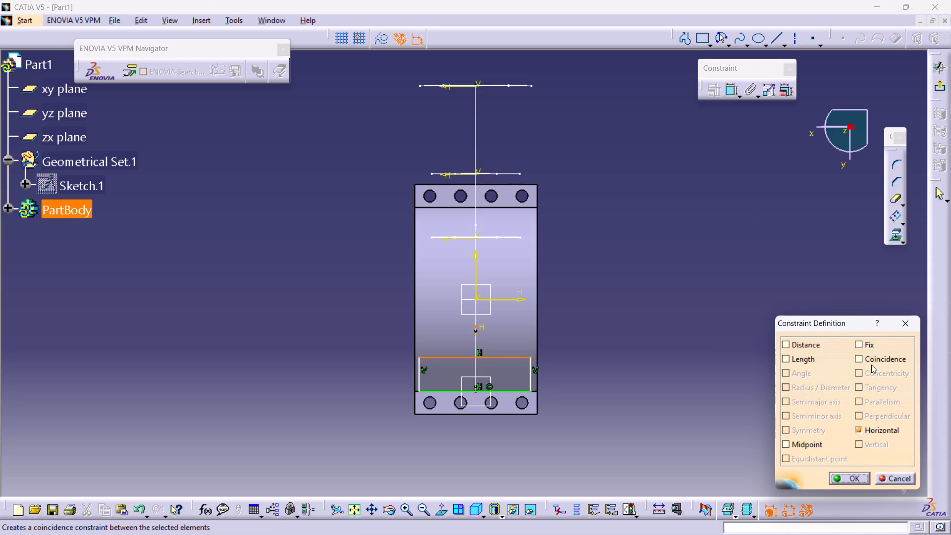
pyautogui.click(869, 361)
pyautogui.click(849, 482)
pyautogui.click(754, 413)
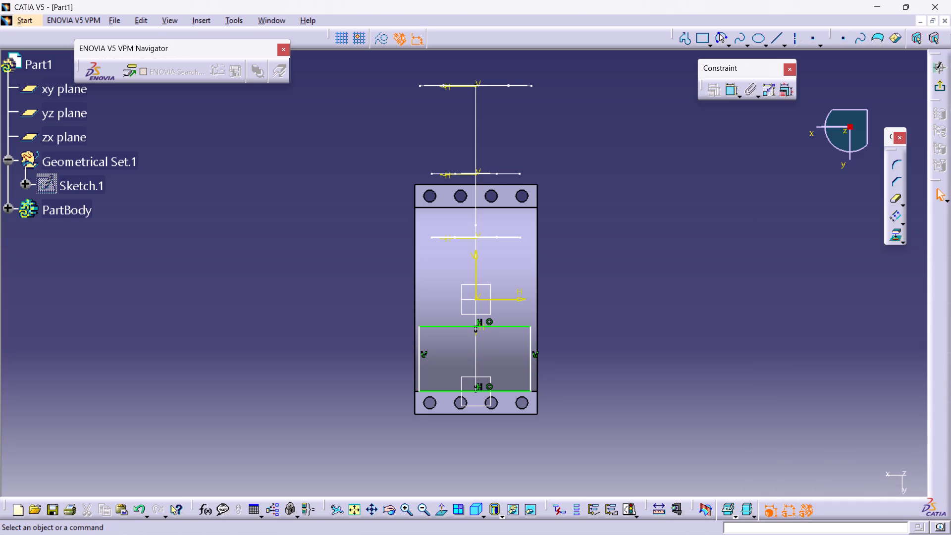
# Make the rectangle's two top corner points symmetric about the sketch's vertical axis.
pyautogui.keyDown('ctrl'); pyautogui.click(529, 324); pyautogui.keyUp('ctrl')
pyautogui.keyDown('ctrl'); pyautogui.click(419, 327); pyautogui.keyUp('ctrl')
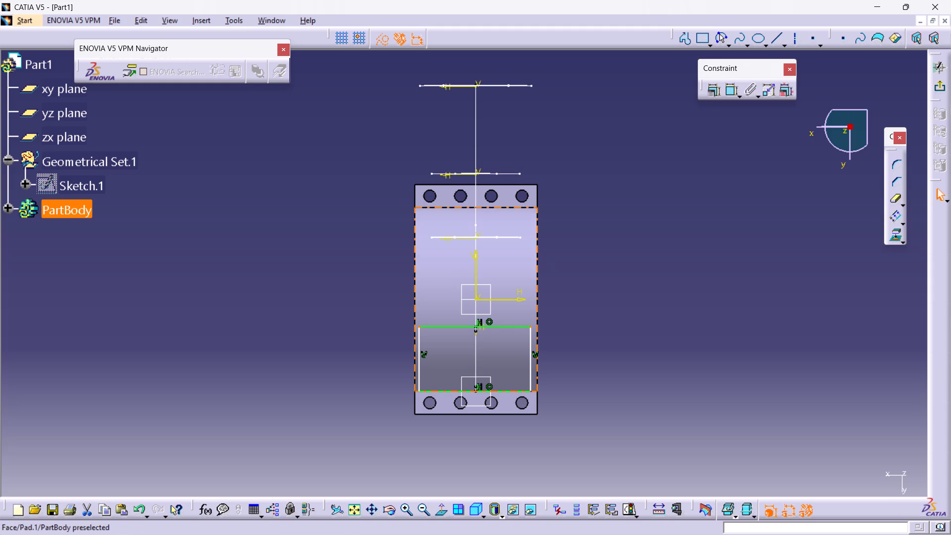
pyautogui.keyDown('ctrl'); pyautogui.click(477, 258); pyautogui.keyUp('ctrl')
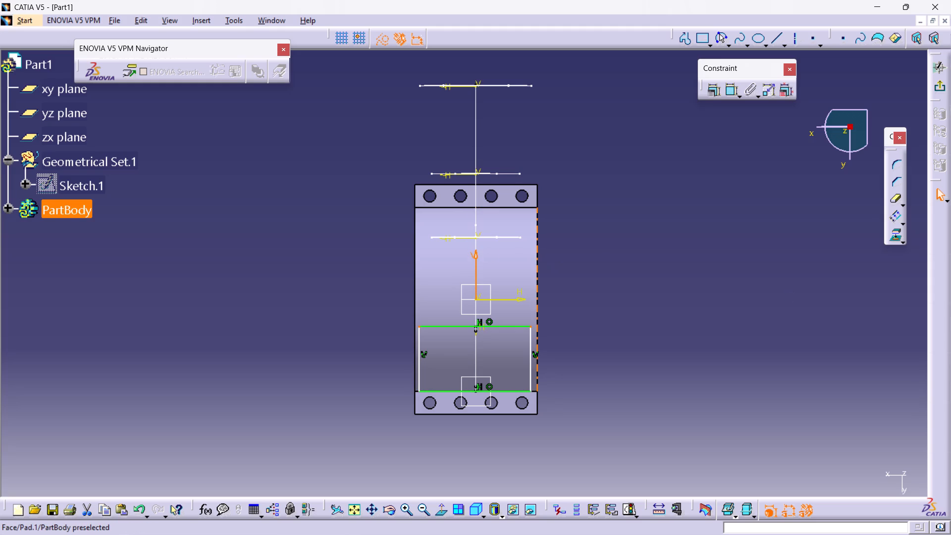
pyautogui.click(707, 89)
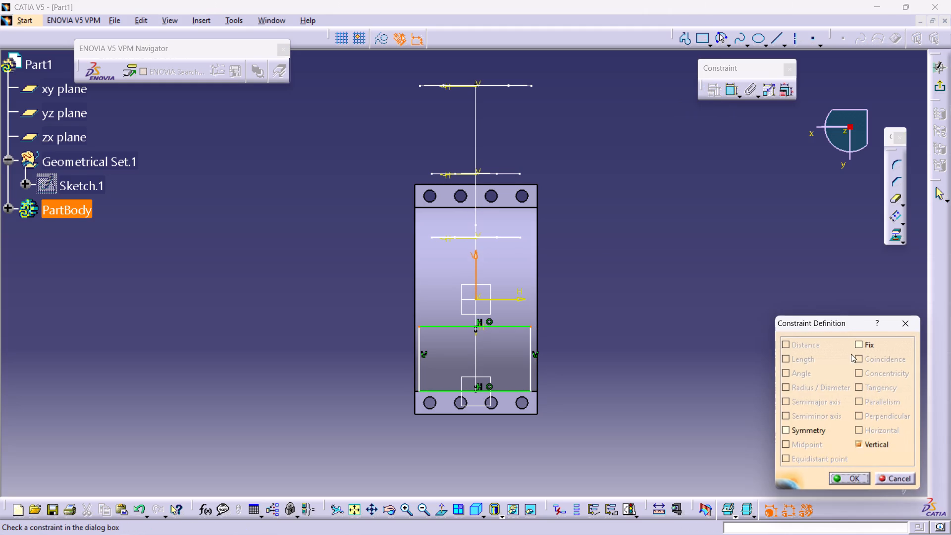
pyautogui.click(819, 429)
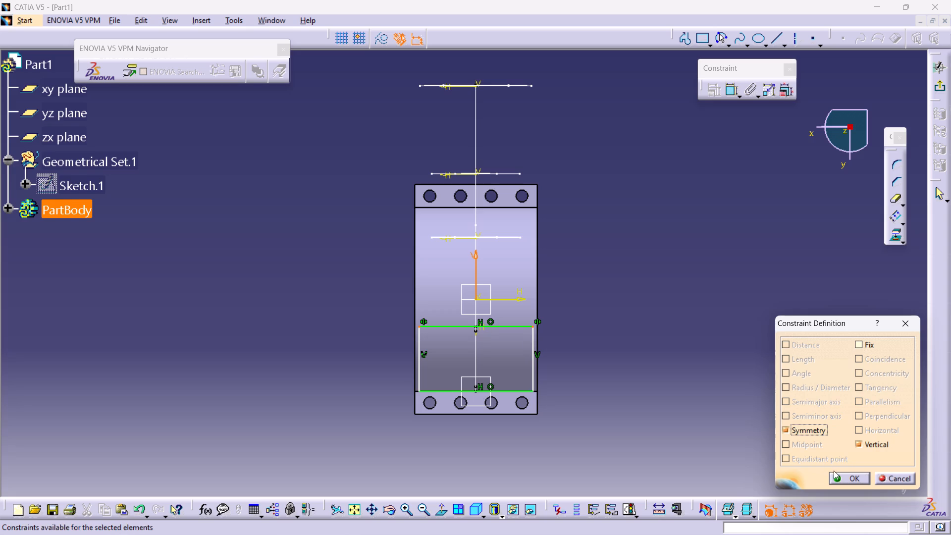
pyautogui.click(837, 475)
pyautogui.click(730, 407)
pyautogui.click(814, 291)
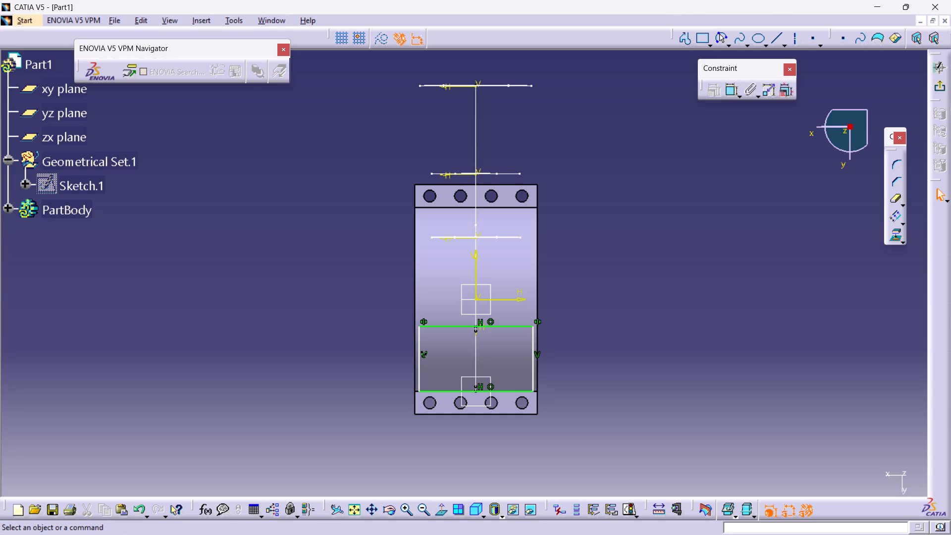
# Dimension the rectangle's width, set it to 57.5 mm, and exit the sketch.
pyautogui.click(732, 86)
pyautogui.click(479, 391)
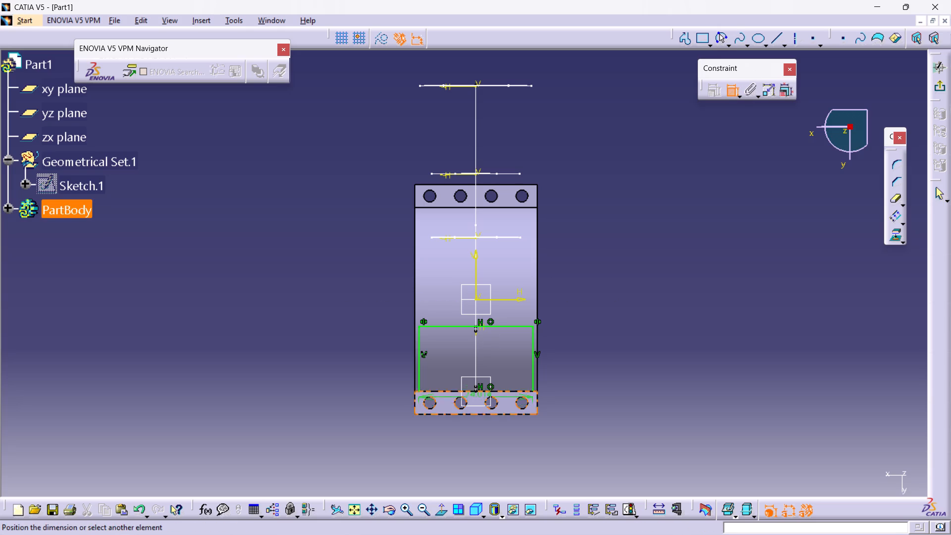
pyautogui.click(478, 429)
pyautogui.tripleClick(485, 428)
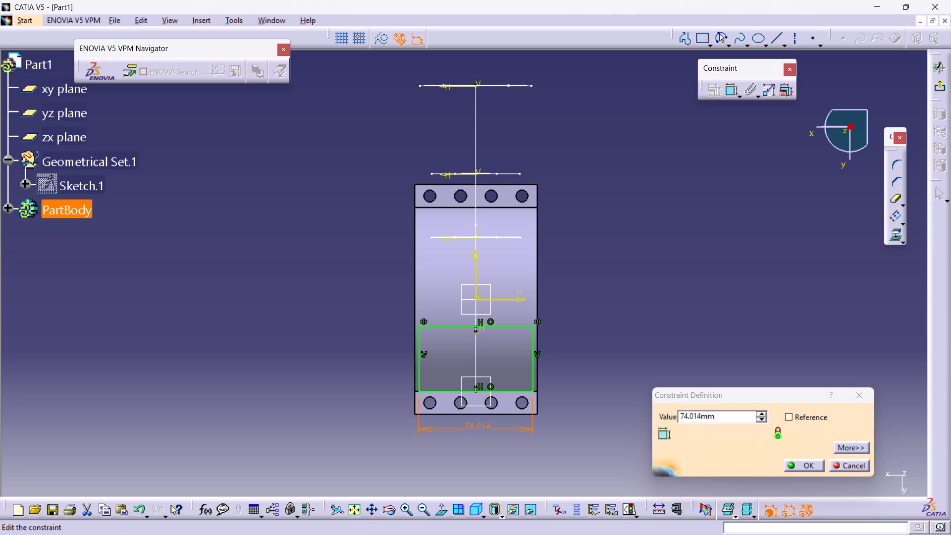
pyautogui.write('57.5')
pyautogui.press('Return')
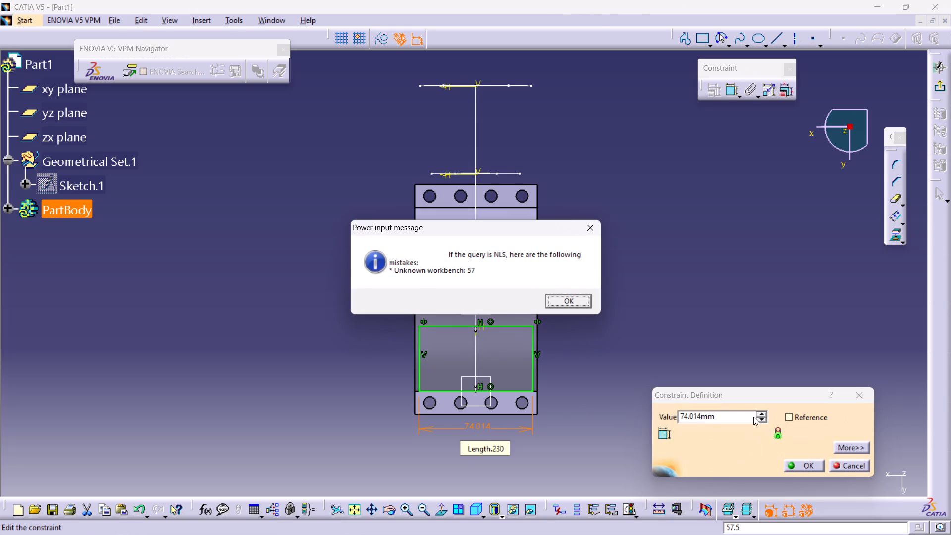
pyautogui.click(574, 300)
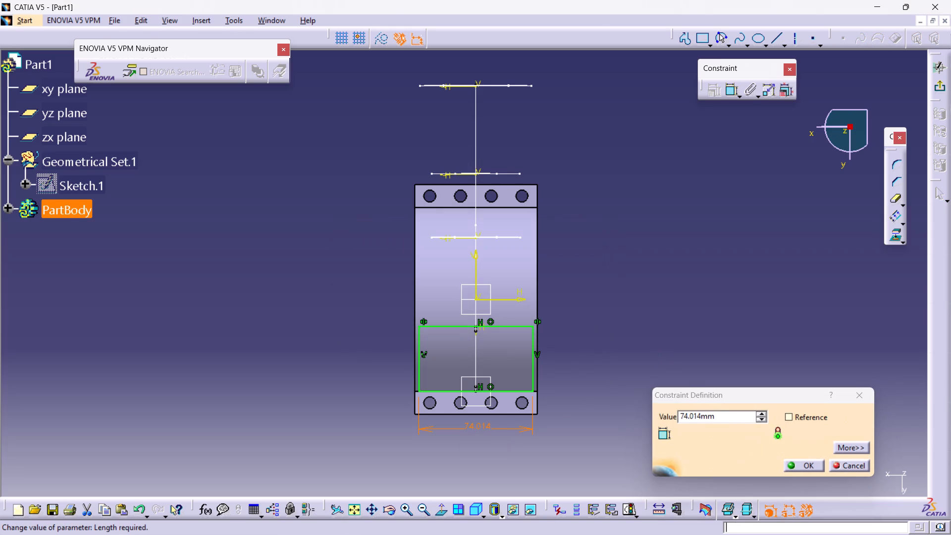
pyautogui.doubleClick(717, 418)
pyautogui.write('57.5')
pyautogui.press('Return')
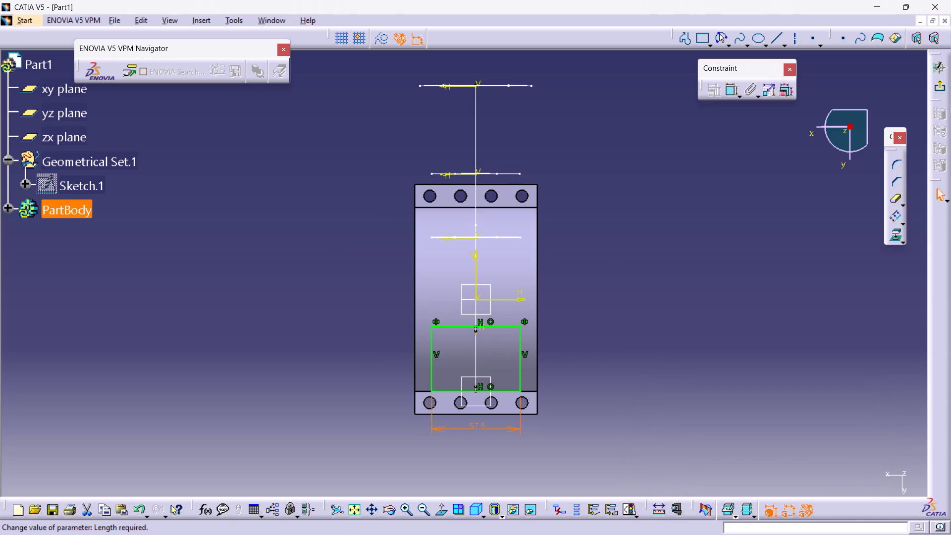
pyautogui.click(636, 356)
pyautogui.moveTo(576, 437); pyautogui.dragTo(581, 422, button='middle')
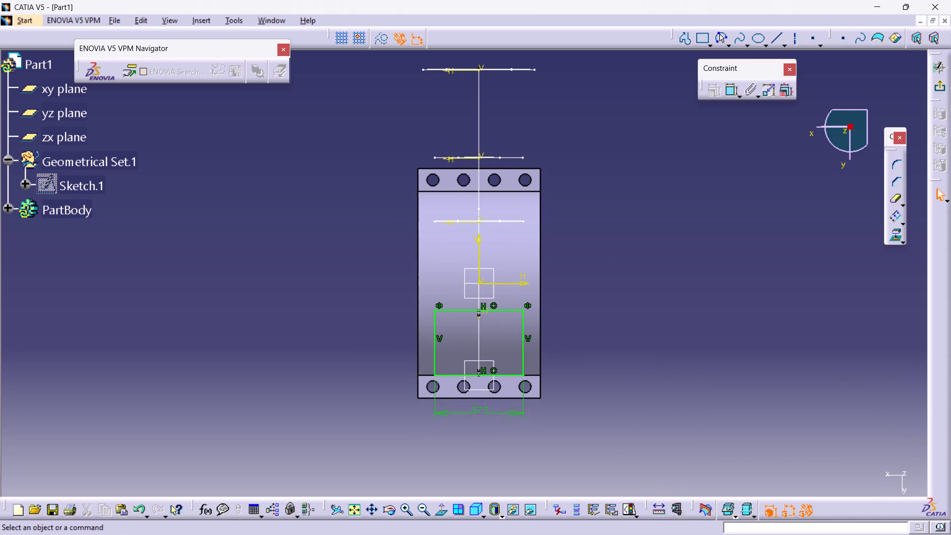
pyautogui.click(940, 79)
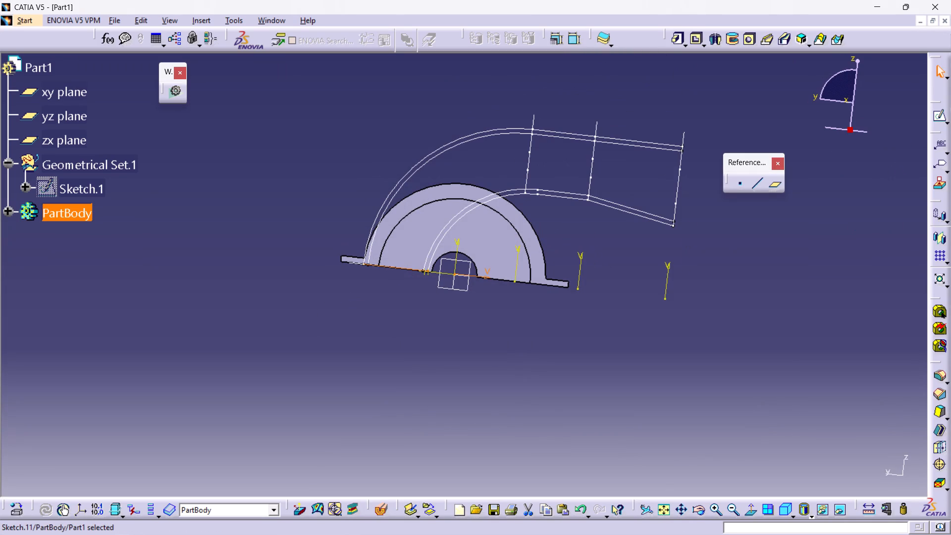
# Reopen the rectangle sketch at the guide curves' base end for editing.
pyautogui.click(740, 288)
pyautogui.moveTo(752, 286); pyautogui.dragTo(311, 395, button='middle')
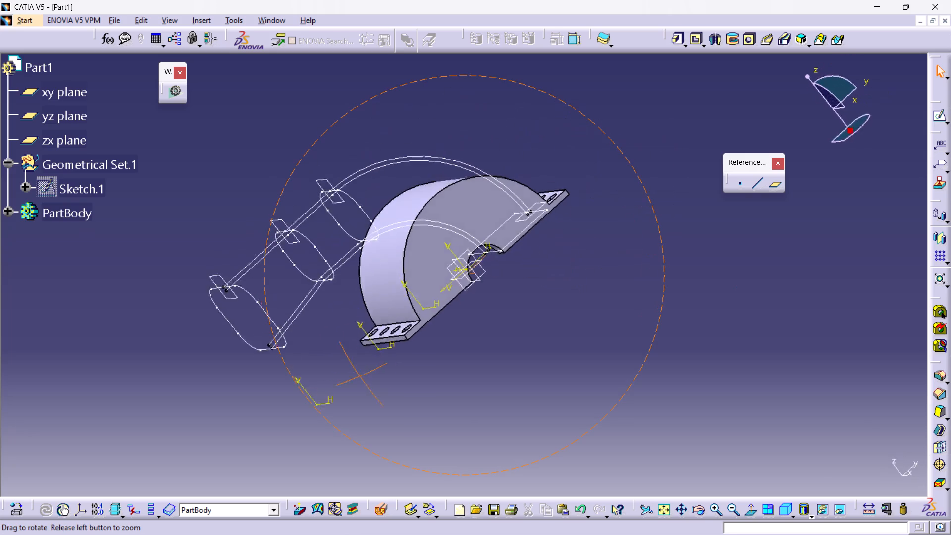
pyautogui.moveTo(311, 395); pyautogui.dragTo(203, 257, button='middle')
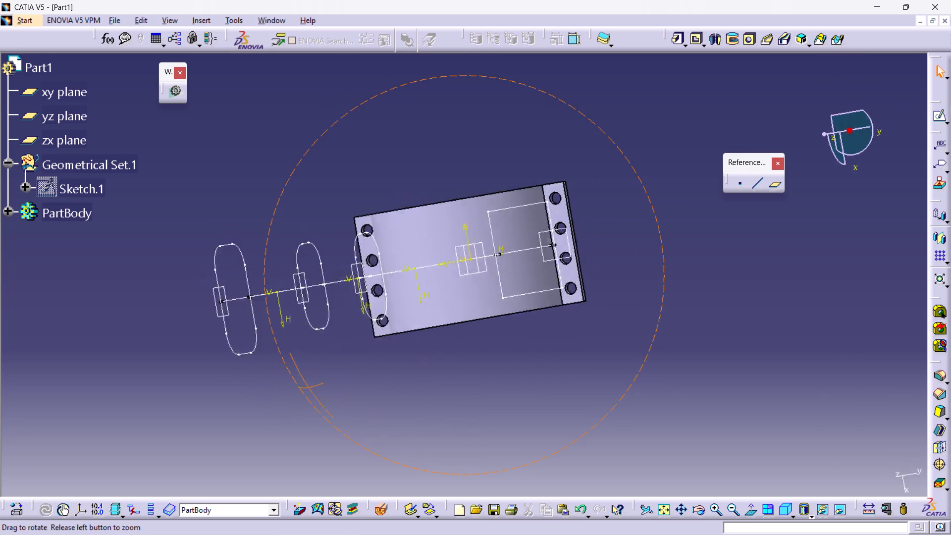
pyautogui.moveTo(203, 257); pyautogui.dragTo(191, 426, button='middle')
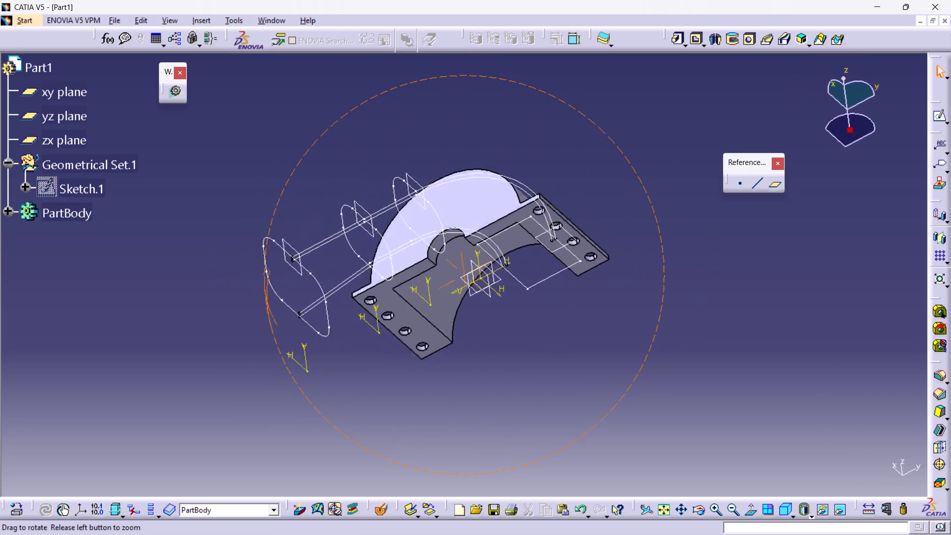
pyautogui.moveTo(191, 426); pyautogui.dragTo(364, 299, button='middle')
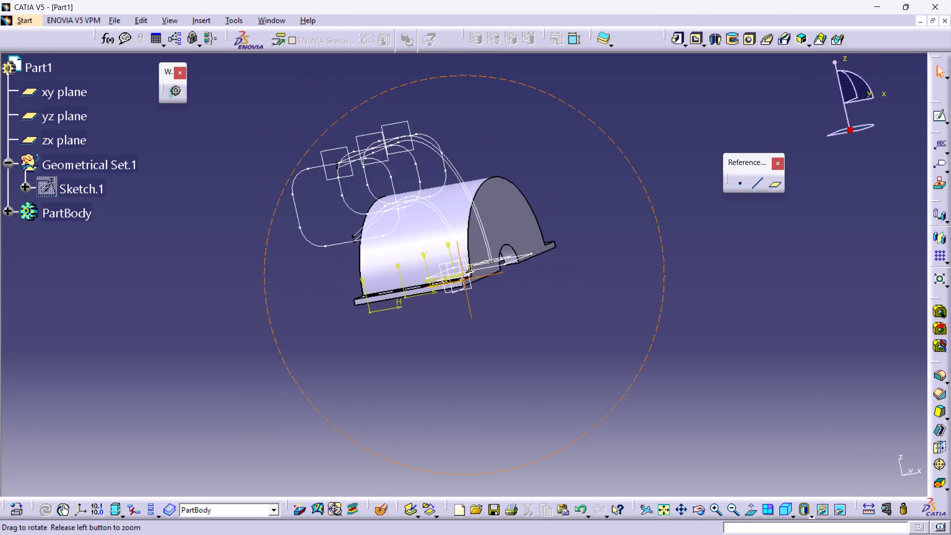
pyautogui.moveTo(364, 299); pyautogui.dragTo(315, 264, button='middle')
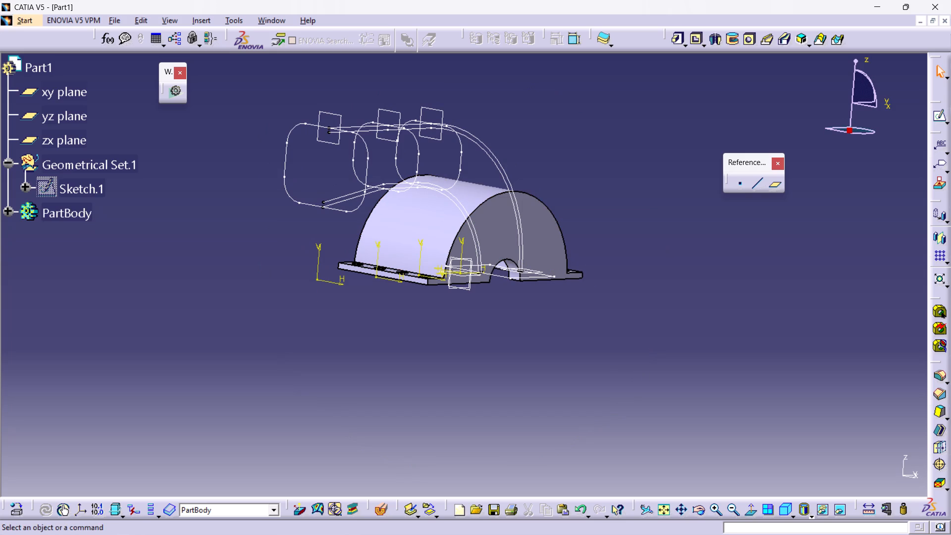
pyautogui.doubleClick(504, 275)
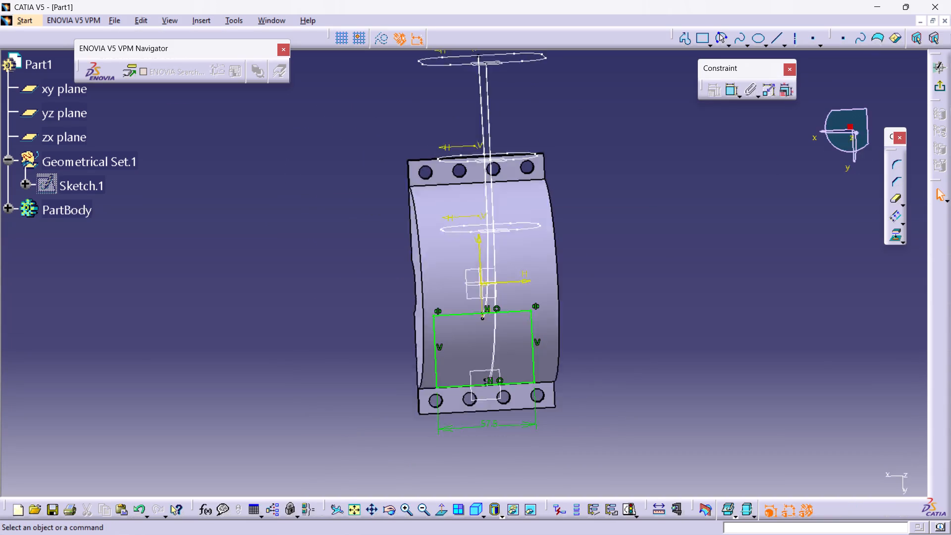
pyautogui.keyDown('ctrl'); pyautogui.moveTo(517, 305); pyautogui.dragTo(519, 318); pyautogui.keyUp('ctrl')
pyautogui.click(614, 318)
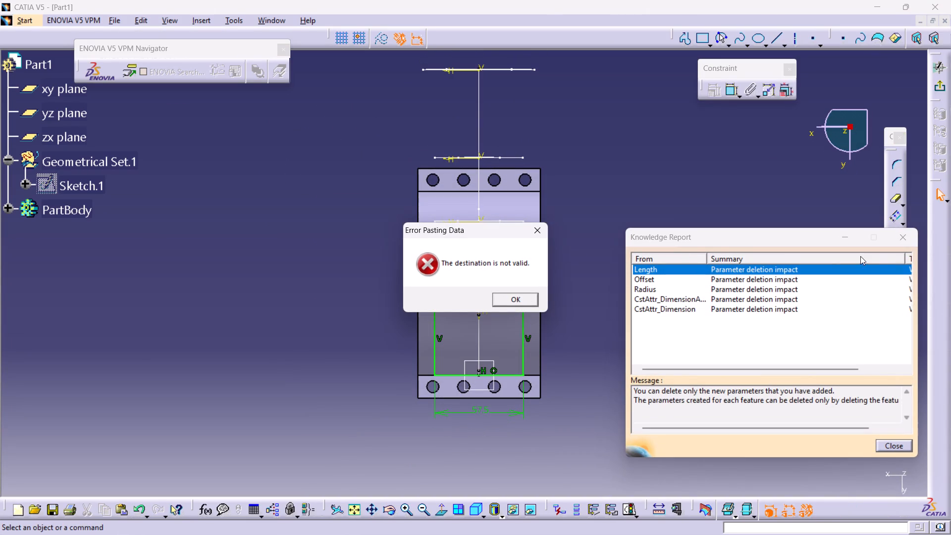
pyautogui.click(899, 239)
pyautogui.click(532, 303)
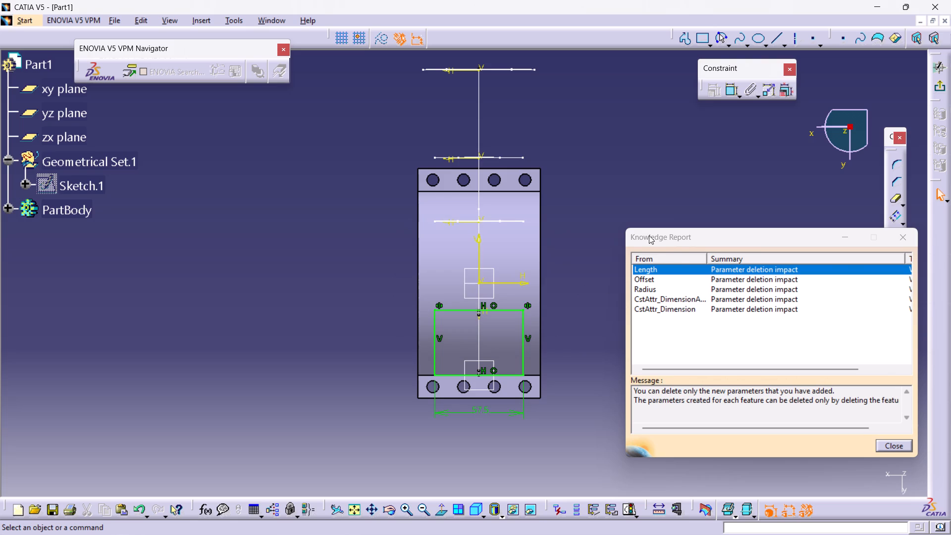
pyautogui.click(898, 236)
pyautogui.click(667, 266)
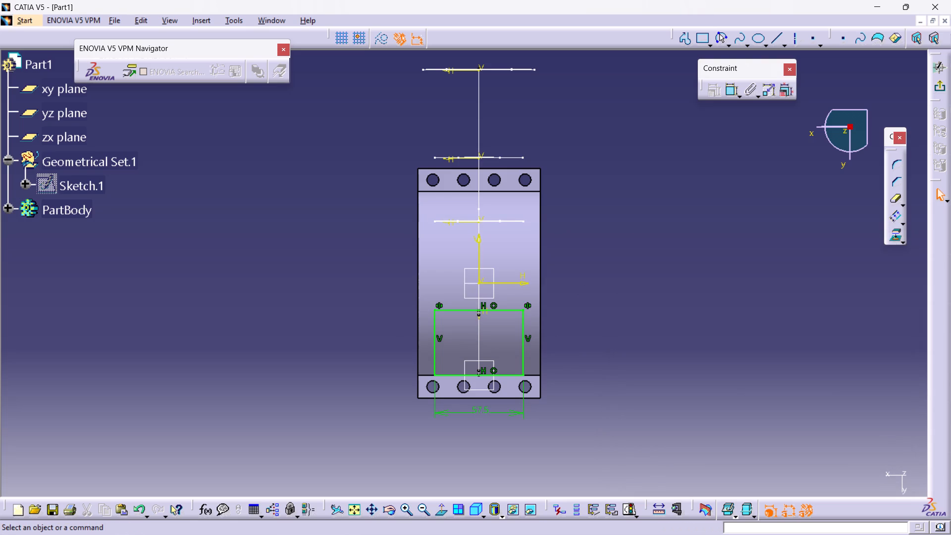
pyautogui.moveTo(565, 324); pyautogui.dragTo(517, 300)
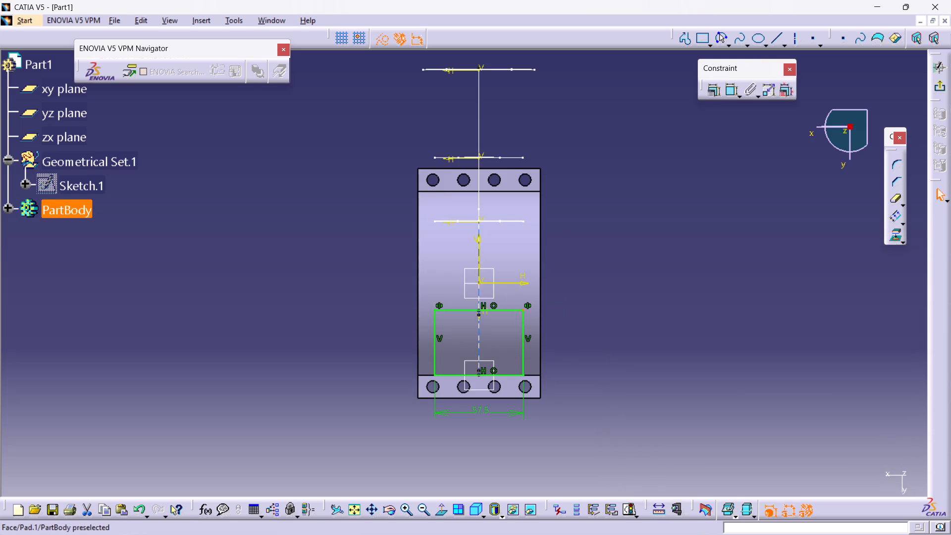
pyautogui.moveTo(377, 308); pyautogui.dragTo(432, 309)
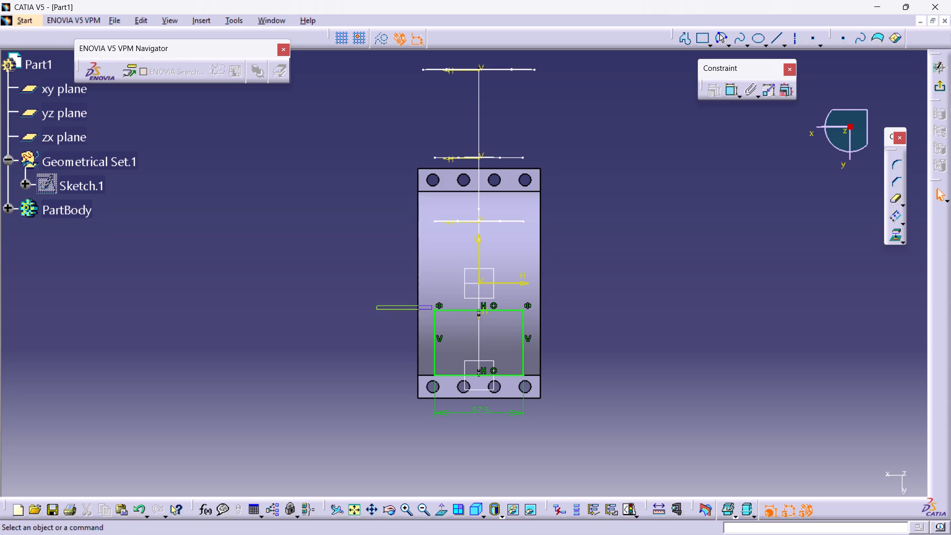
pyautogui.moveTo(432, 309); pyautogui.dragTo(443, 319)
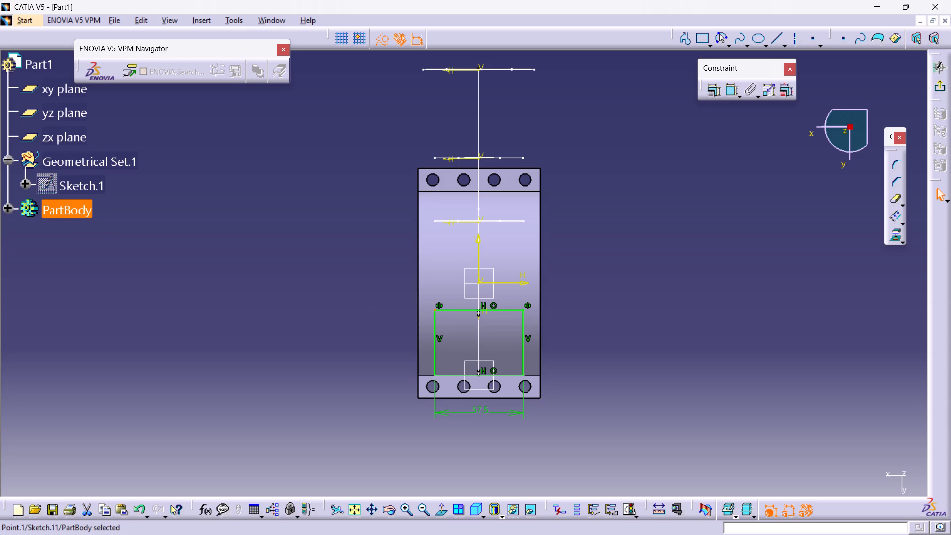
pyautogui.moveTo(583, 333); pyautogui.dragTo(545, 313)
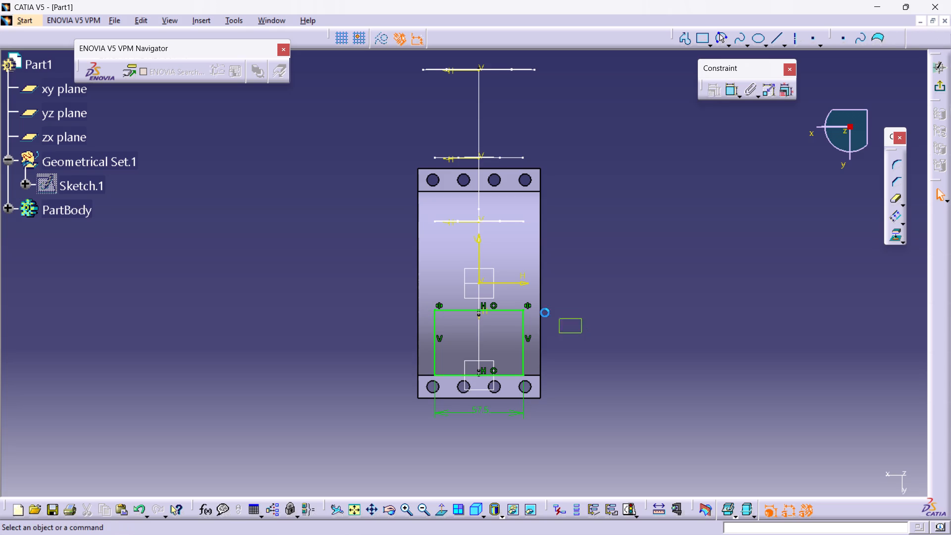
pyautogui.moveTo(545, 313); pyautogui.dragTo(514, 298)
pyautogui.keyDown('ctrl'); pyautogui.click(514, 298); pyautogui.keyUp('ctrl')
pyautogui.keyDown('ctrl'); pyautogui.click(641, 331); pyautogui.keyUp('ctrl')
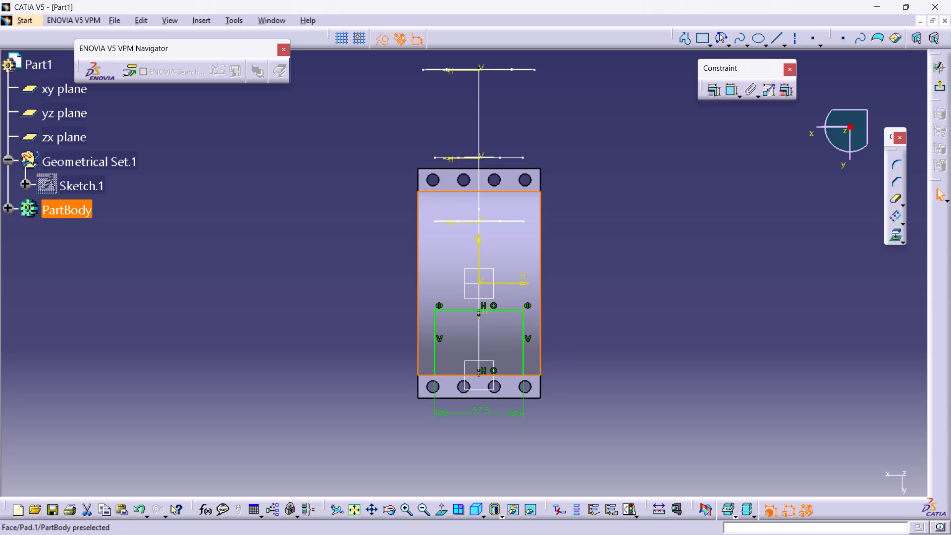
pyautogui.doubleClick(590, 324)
# Round all four rectangle corners with a 15 mm radius, converting the length constraint into a distance, and exit the sketch.
pyautogui.click(522, 309)
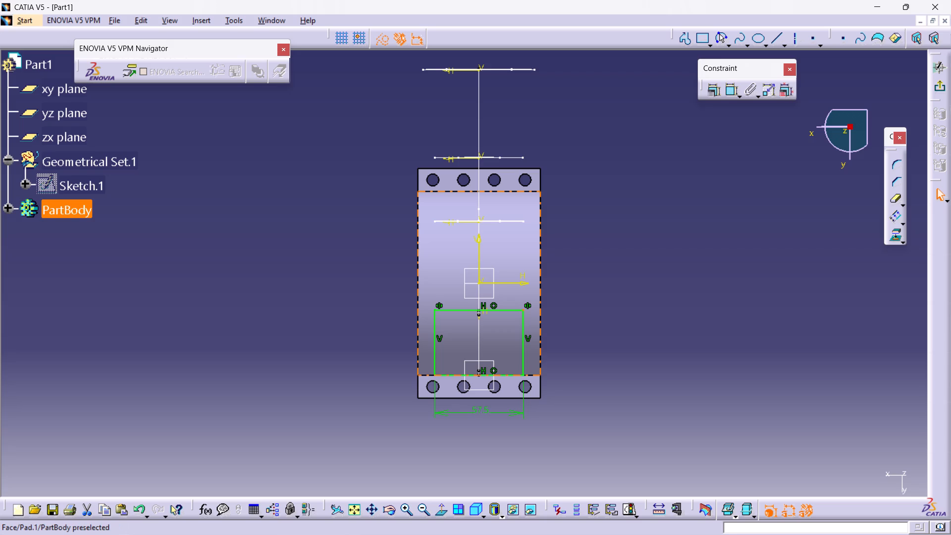
pyautogui.keyDown('ctrl'); pyautogui.click(434, 308); pyautogui.keyUp('ctrl')
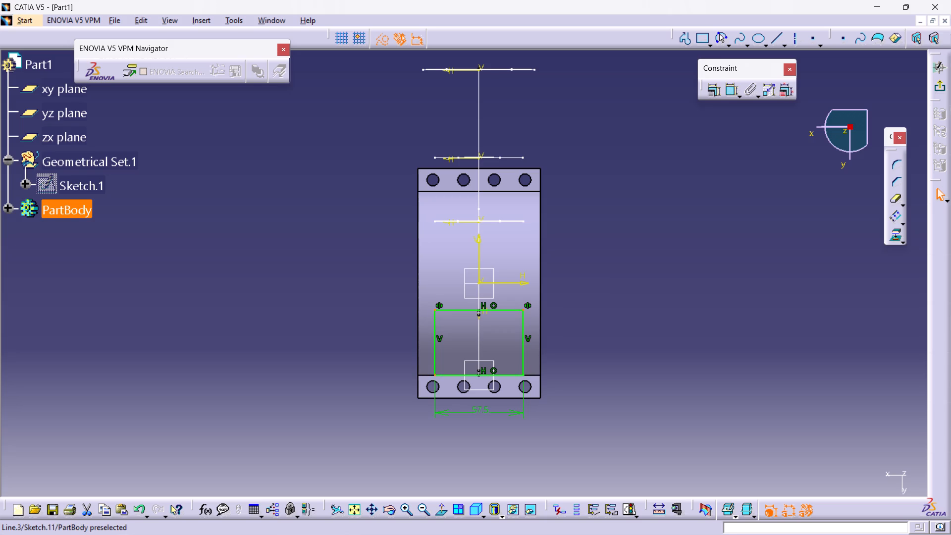
pyautogui.keyDown('ctrl'); pyautogui.click(436, 376); pyautogui.keyUp('ctrl')
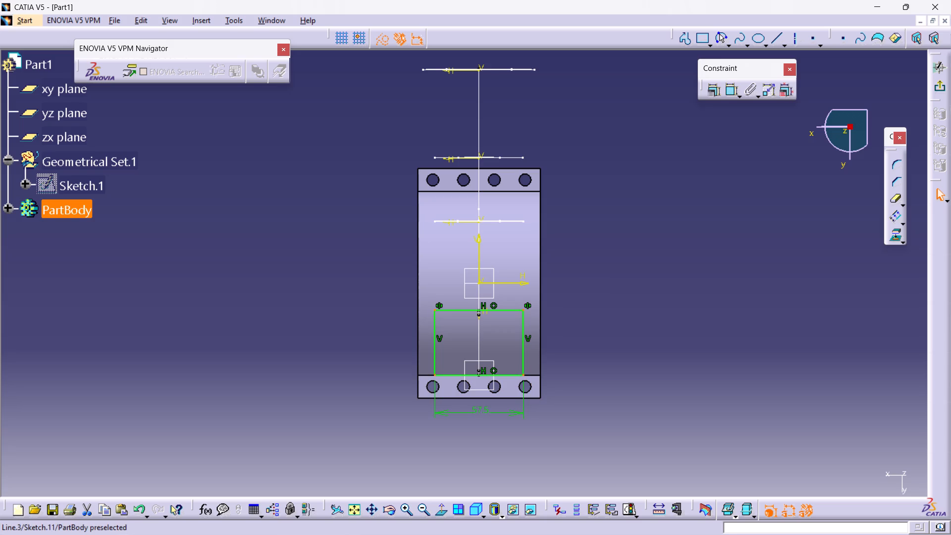
pyautogui.keyDown('ctrl'); pyautogui.click(523, 374); pyautogui.keyUp('ctrl')
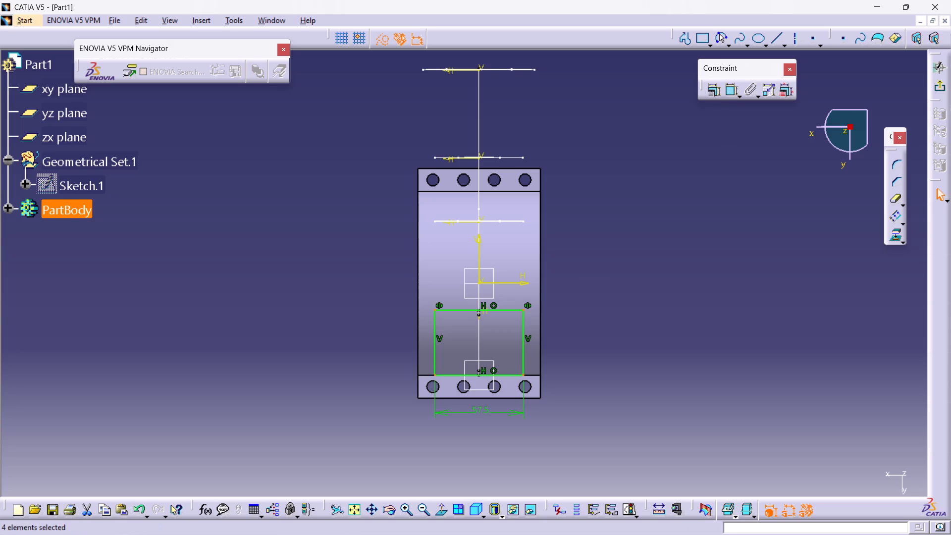
pyautogui.click(897, 166)
pyautogui.doubleClick(598, 41)
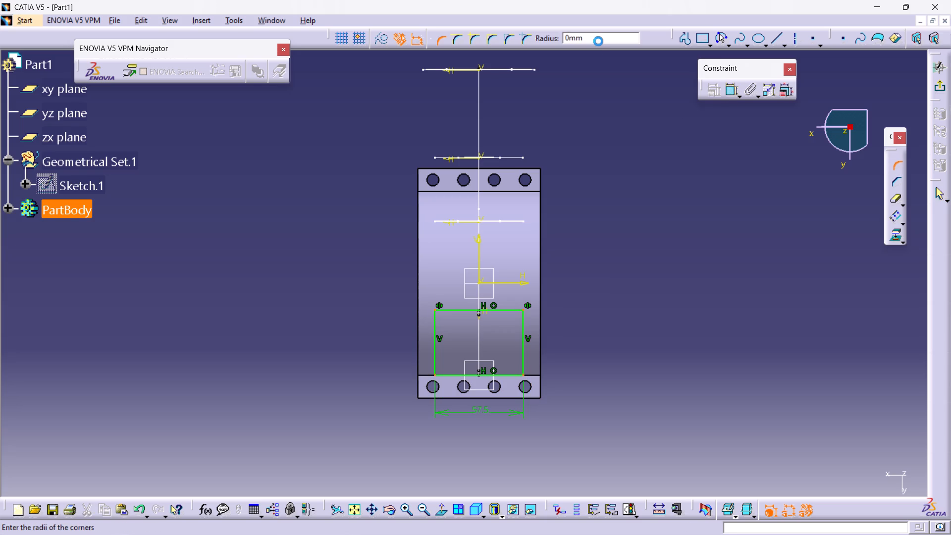
pyautogui.write('15')
pyautogui.press('Return')
pyautogui.click(508, 299)
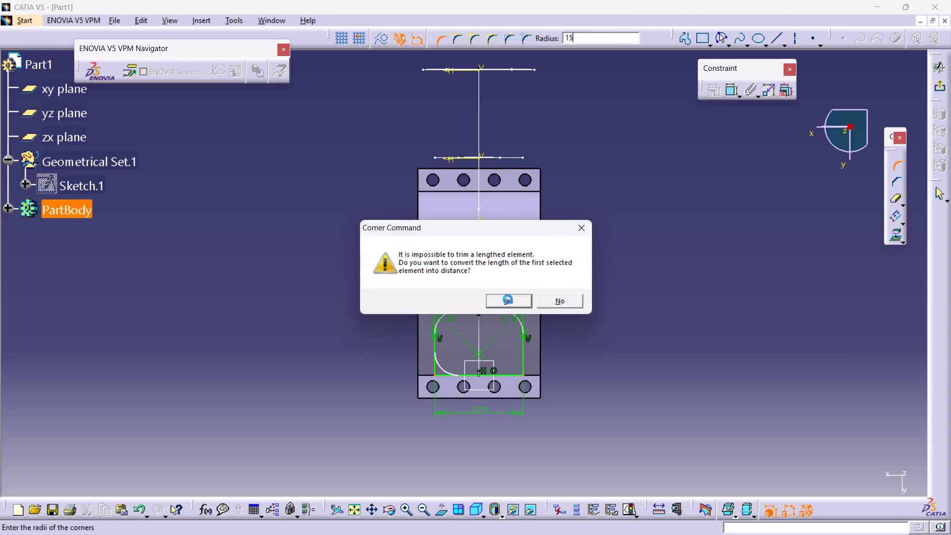
pyautogui.click(716, 319)
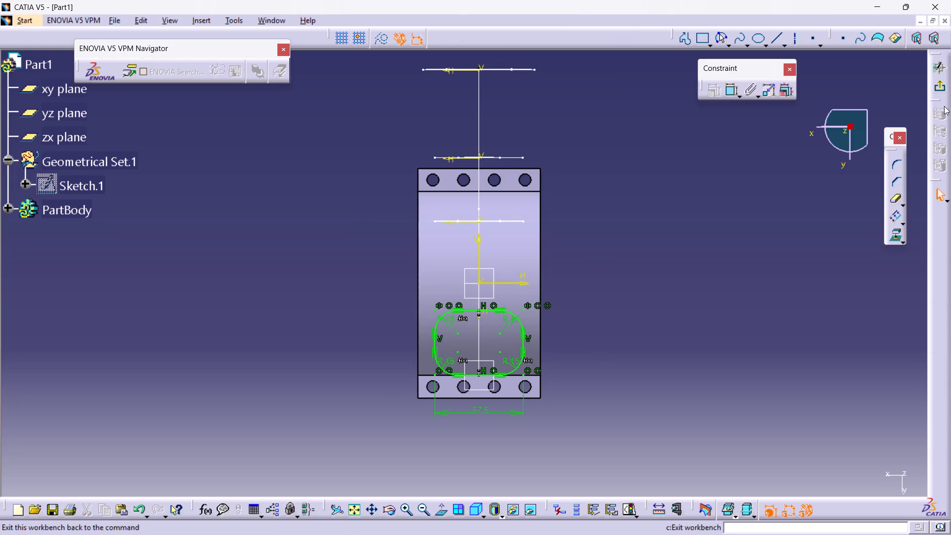
pyautogui.click(938, 87)
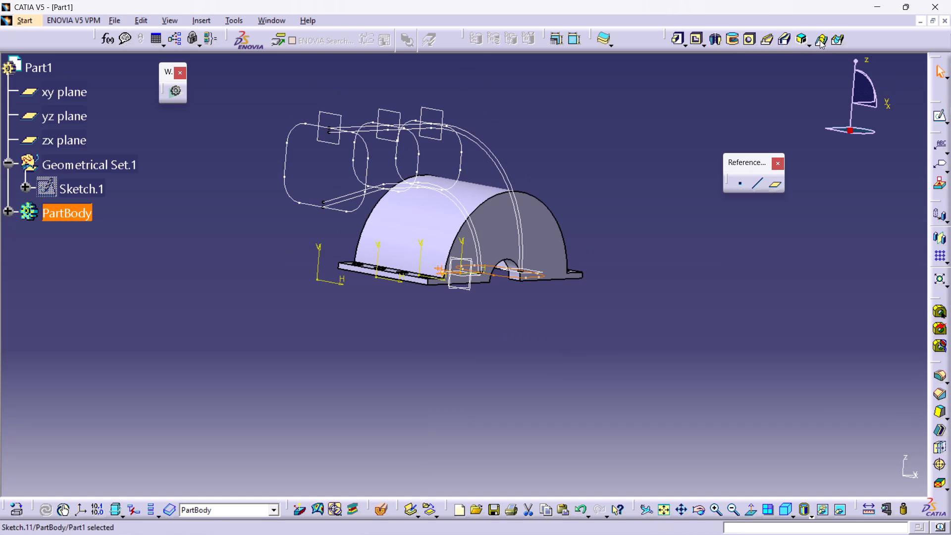
# Start a Multi-Sections Solid from the base-end profile and add the three upper rounded-rectangle profiles as sections, beginning with the farthest one.
pyautogui.click(802, 41)
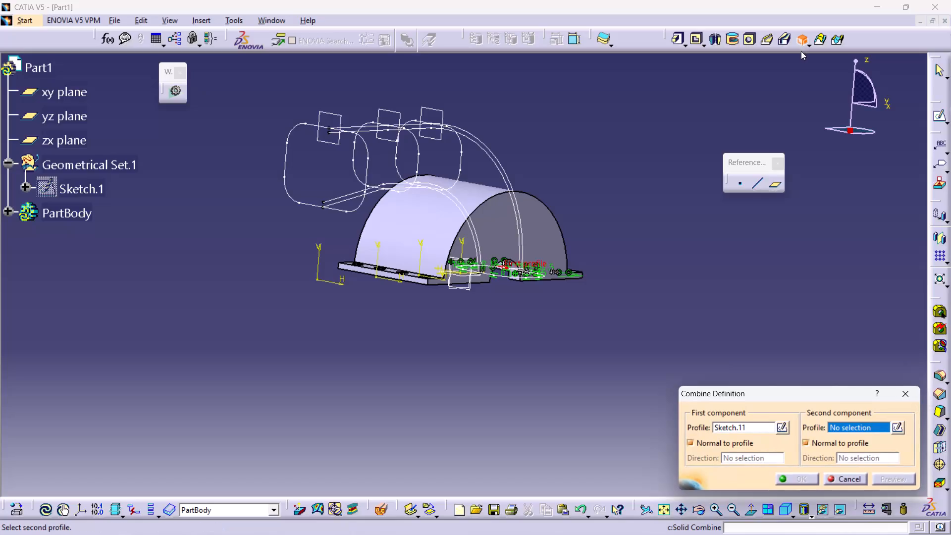
pyautogui.click(904, 394)
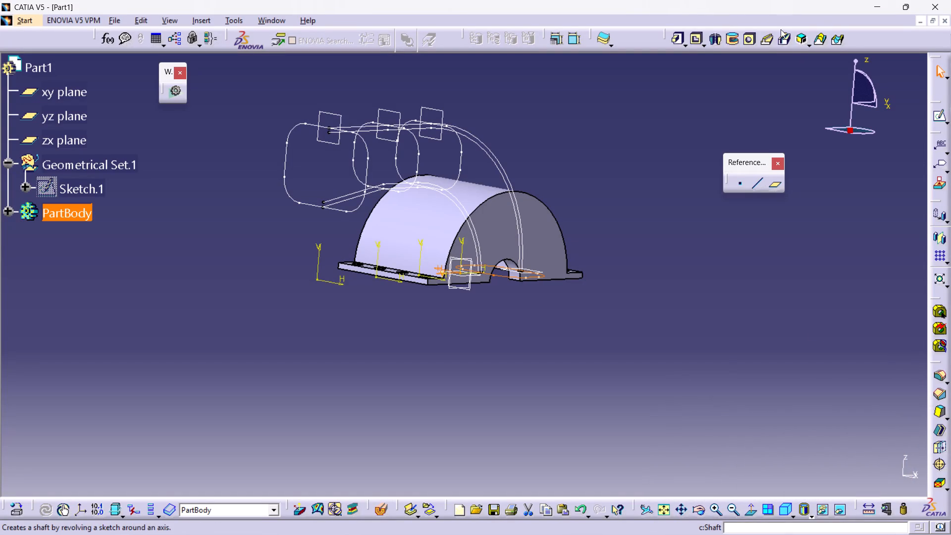
pyautogui.click(818, 37)
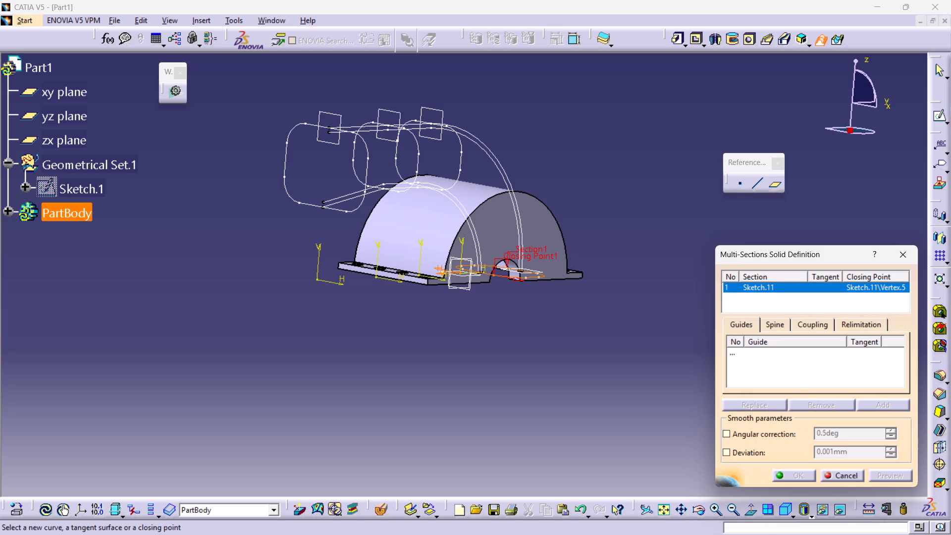
pyautogui.click(368, 173)
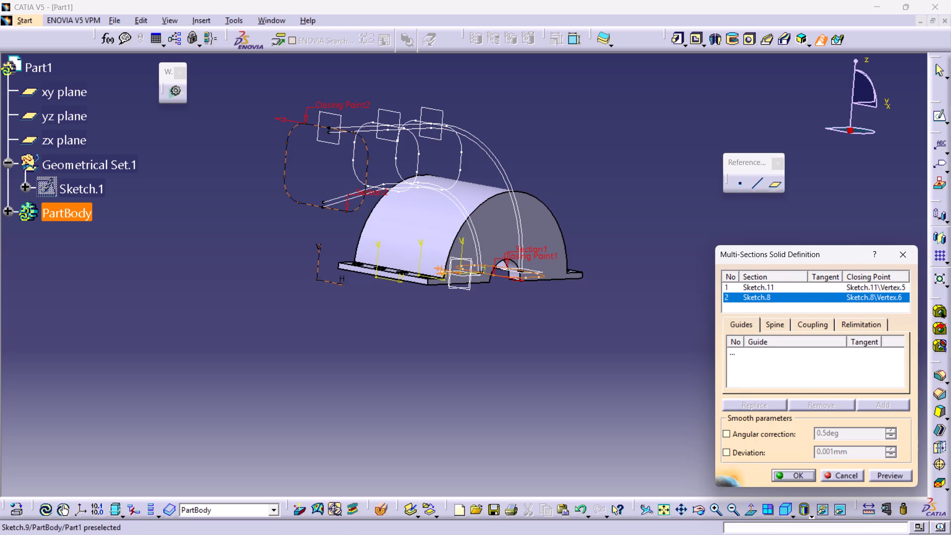
pyautogui.click(418, 165)
pyautogui.click(462, 160)
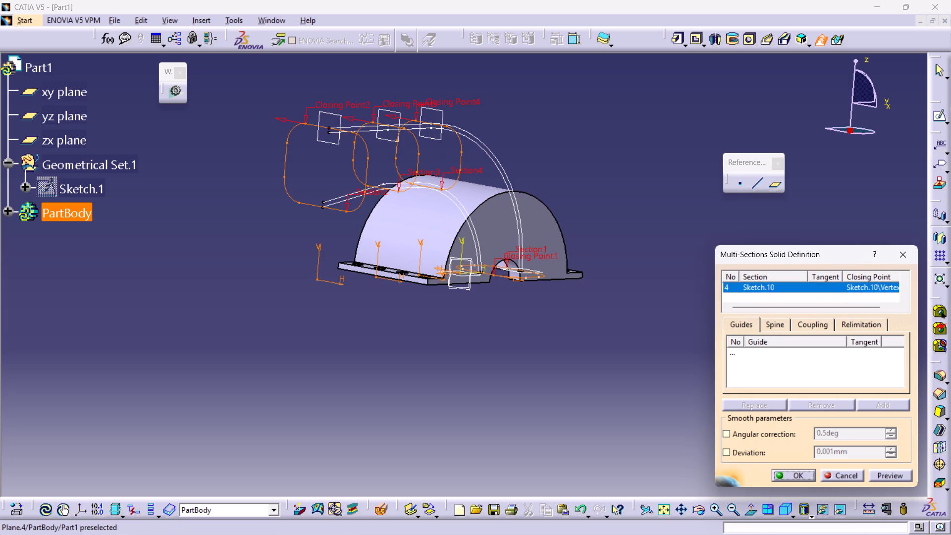
# Add the outer curve Sketch.4 and the inner curve Sketch.5 as guides of the multi-sections solid.
pyautogui.click(513, 281)
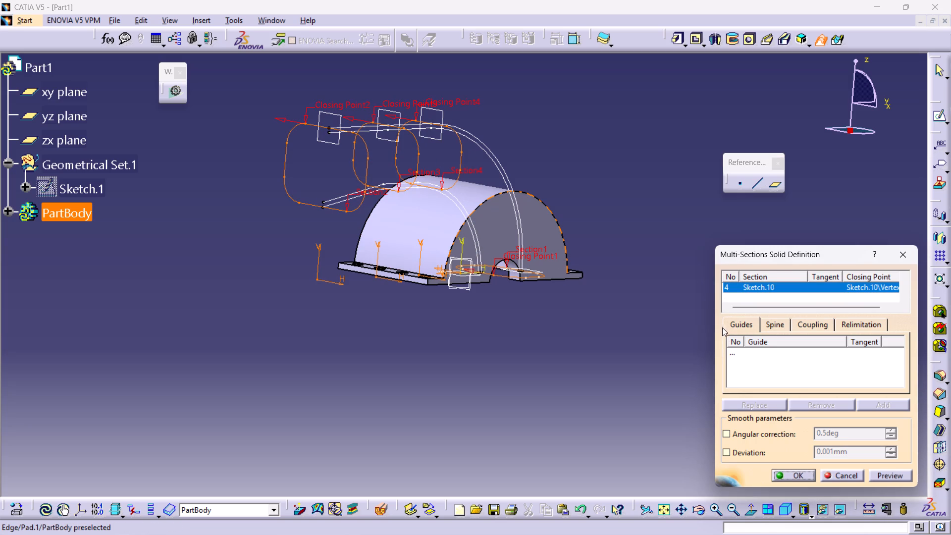
pyautogui.click(746, 347)
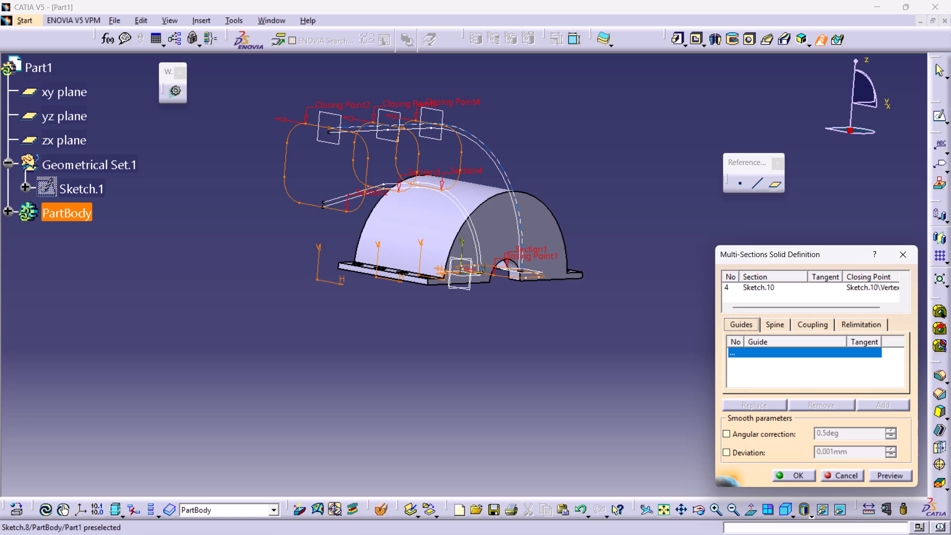
pyautogui.click(350, 126)
pyautogui.click(360, 197)
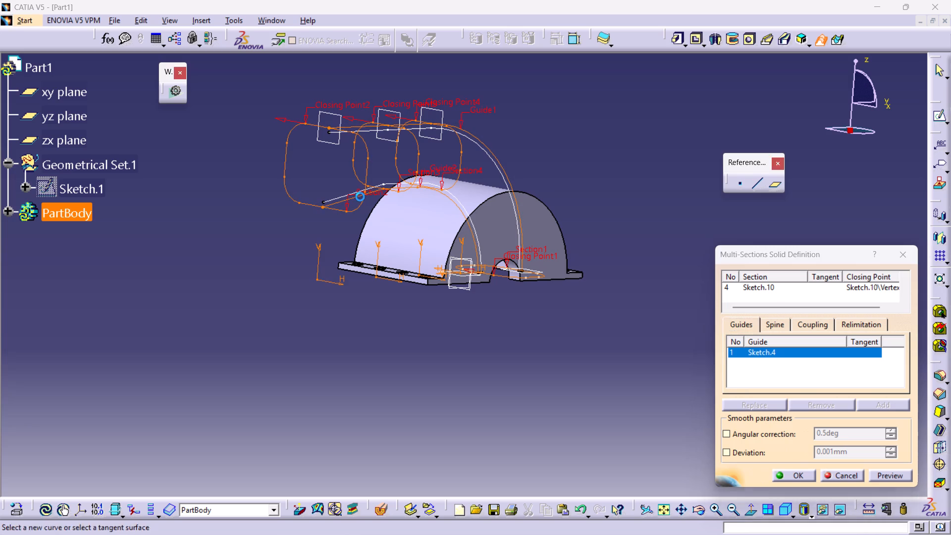
# Examine the sections, their closing points and the two guides from several viewing angles.
pyautogui.moveTo(595, 158); pyautogui.dragTo(506, 104, button='middle')
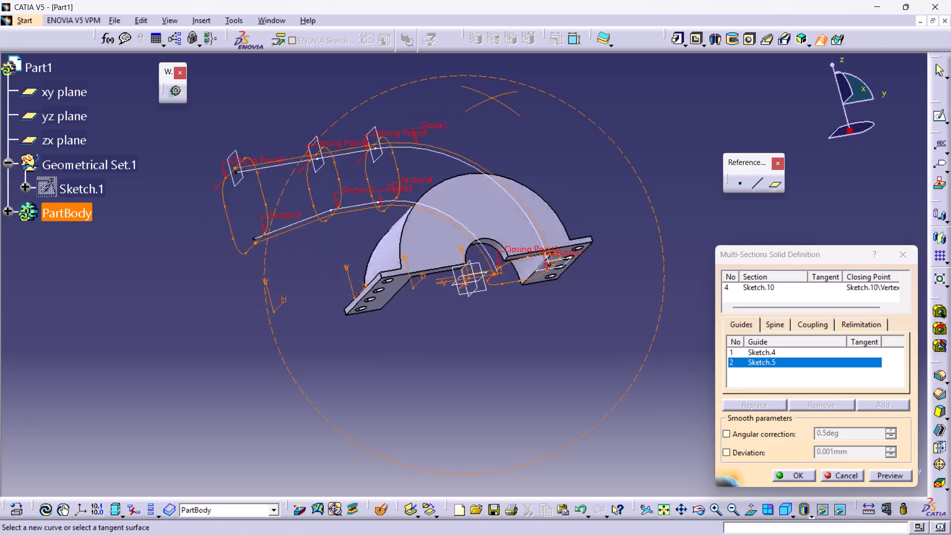
pyautogui.moveTo(506, 104); pyautogui.dragTo(475, 206, button='middle')
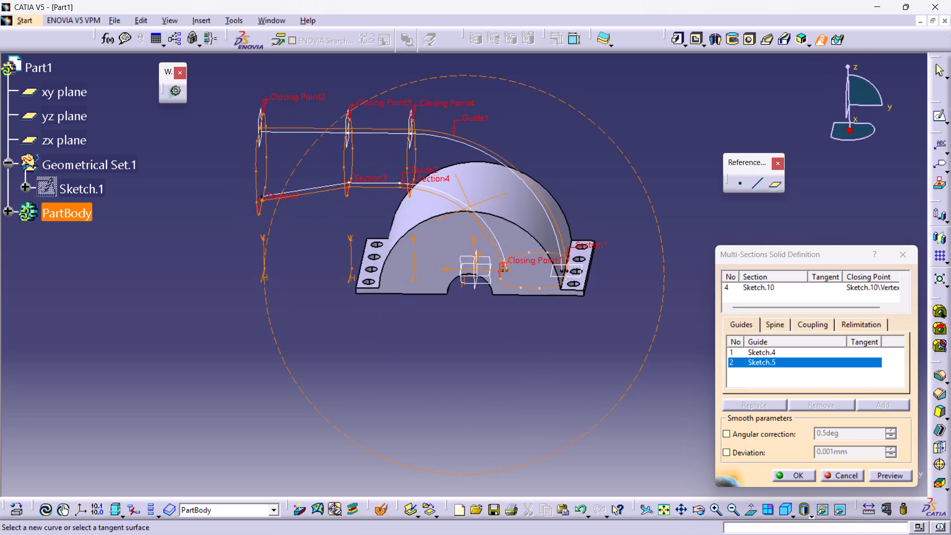
pyautogui.moveTo(475, 206); pyautogui.dragTo(406, 201, button='middle')
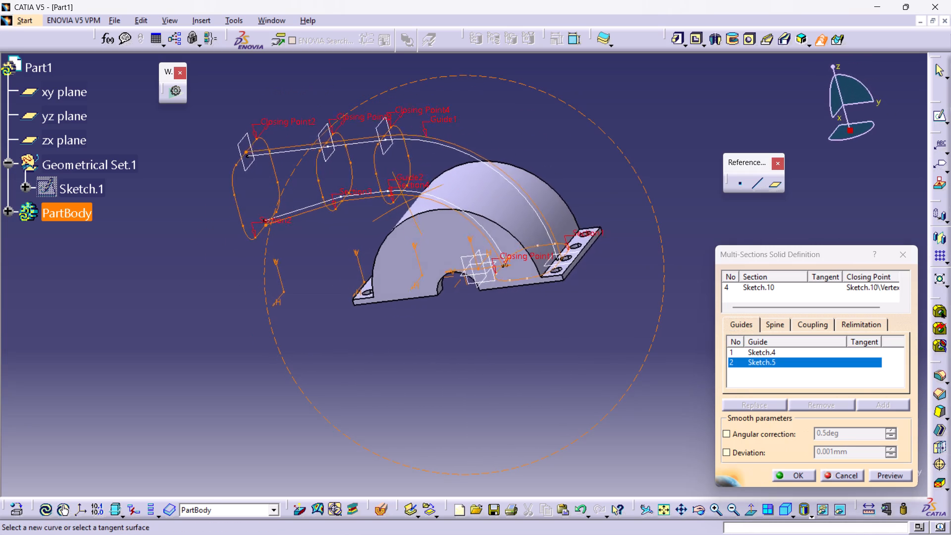
pyautogui.moveTo(406, 201); pyautogui.dragTo(371, 215, button='middle')
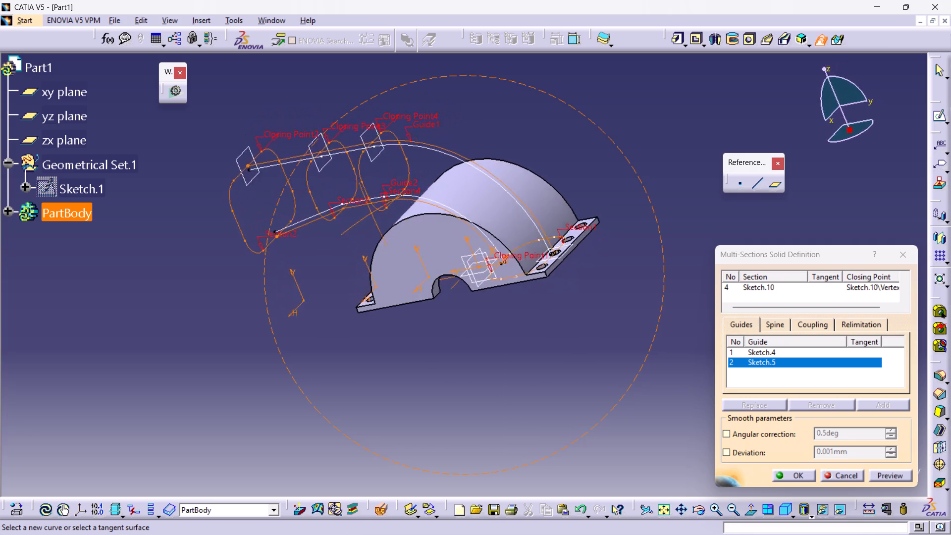
pyautogui.moveTo(371, 215); pyautogui.dragTo(518, 199, button='middle')
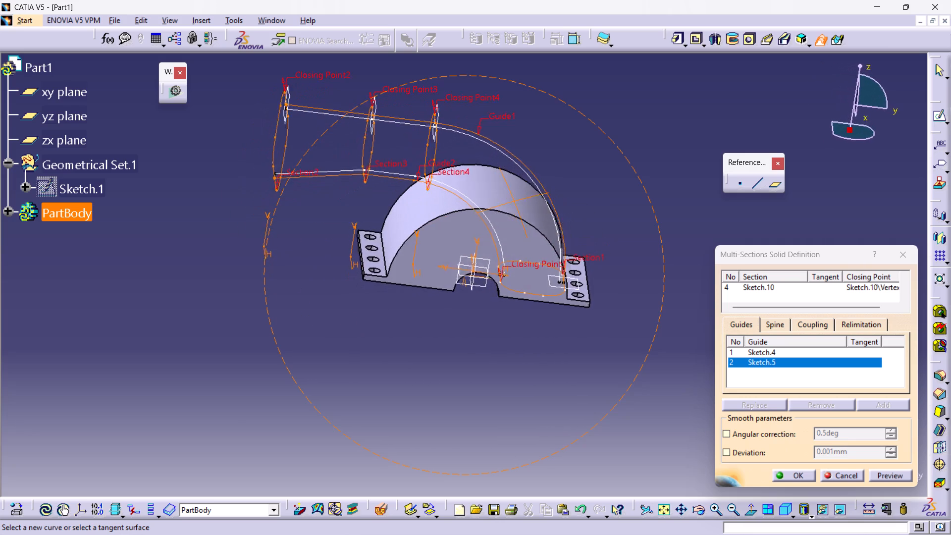
pyautogui.moveTo(518, 199); pyautogui.dragTo(475, 169, button='middle')
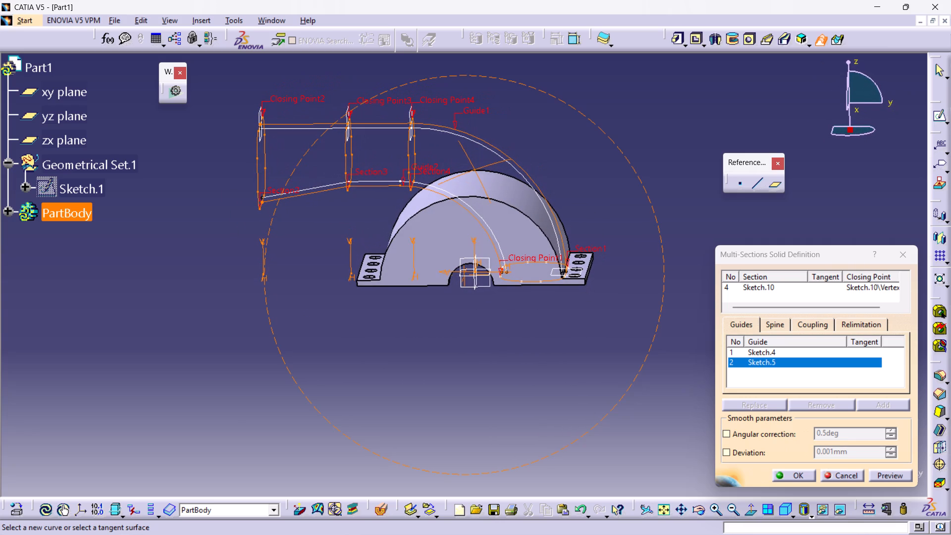
pyautogui.moveTo(475, 169); pyautogui.dragTo(471, 178, button='middle')
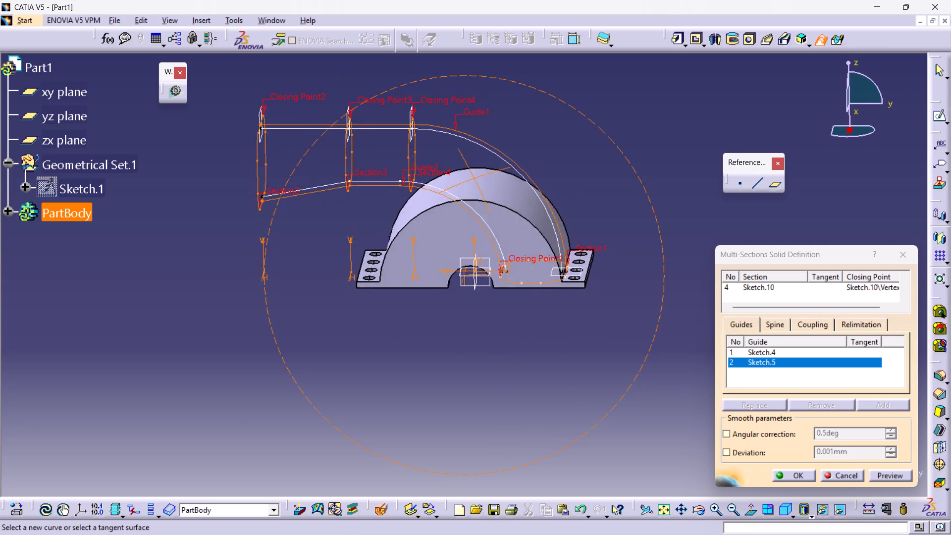
pyautogui.moveTo(471, 178); pyautogui.dragTo(415, 183, button='middle')
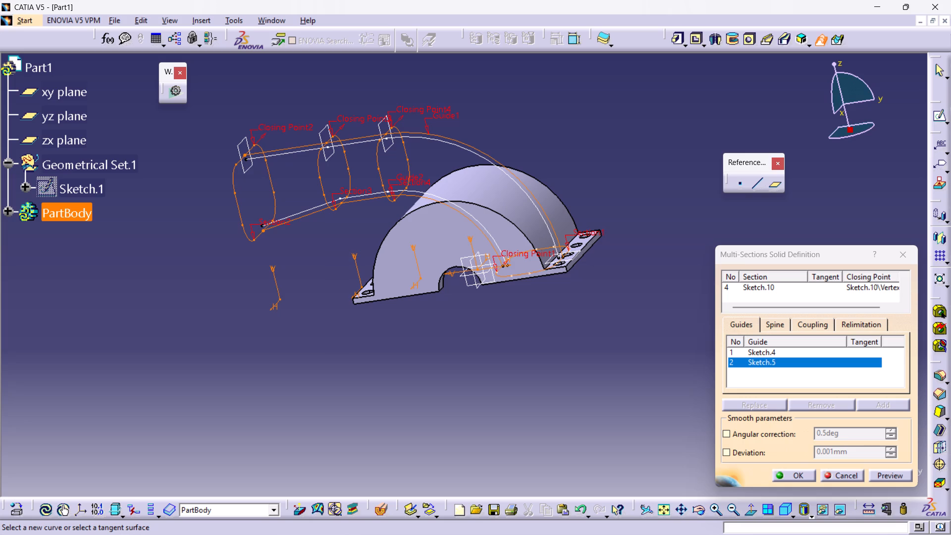
pyautogui.moveTo(562, 104); pyautogui.dragTo(499, 182, button='middle')
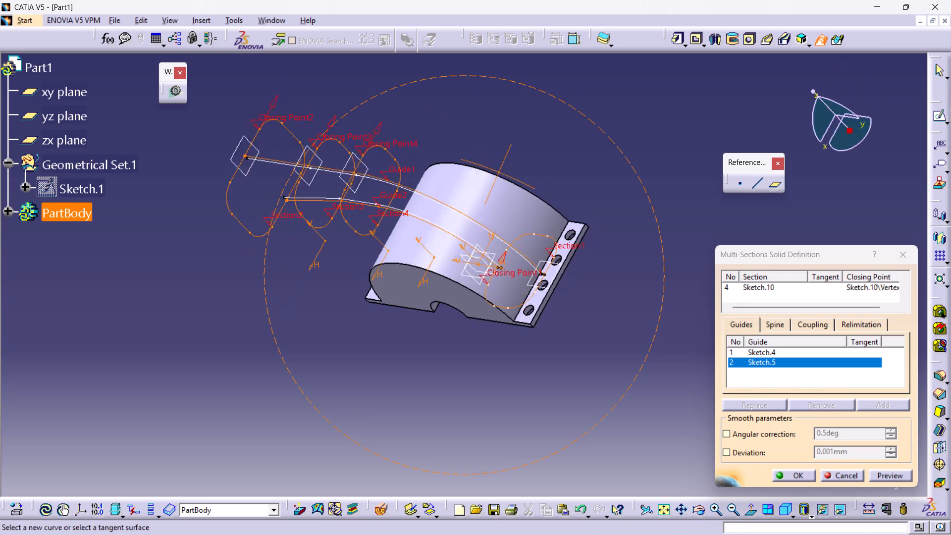
pyautogui.moveTo(499, 182); pyautogui.dragTo(503, 176, button='middle')
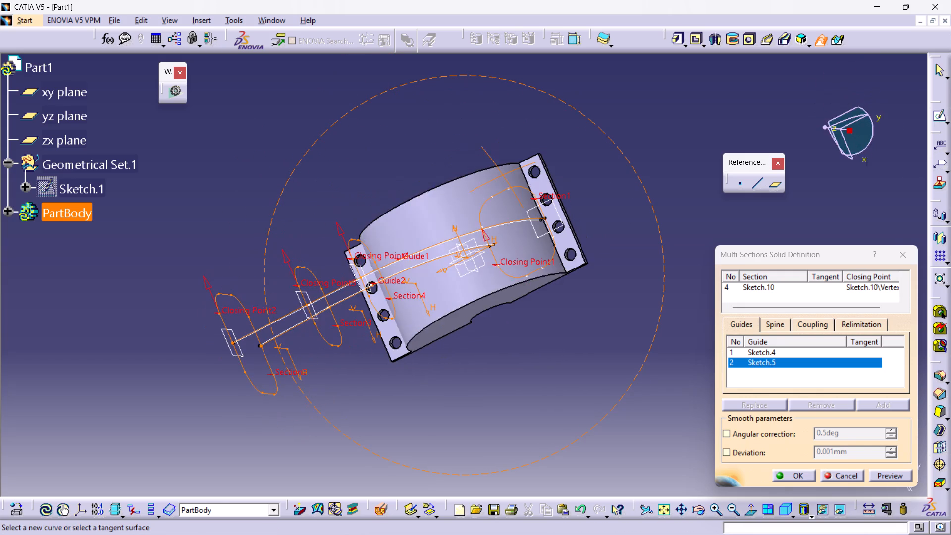
pyautogui.moveTo(503, 176); pyautogui.dragTo(500, 179, button='middle')
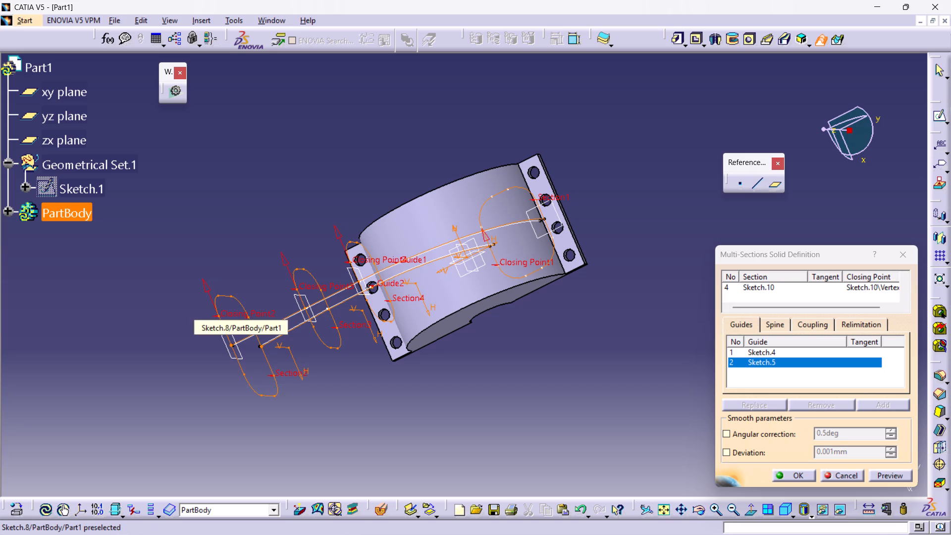
# Replace the closing point of the farthest section, Sketch.8, with the vertex at the end of the outer guide curve.
pyautogui.rightClick(237, 311)
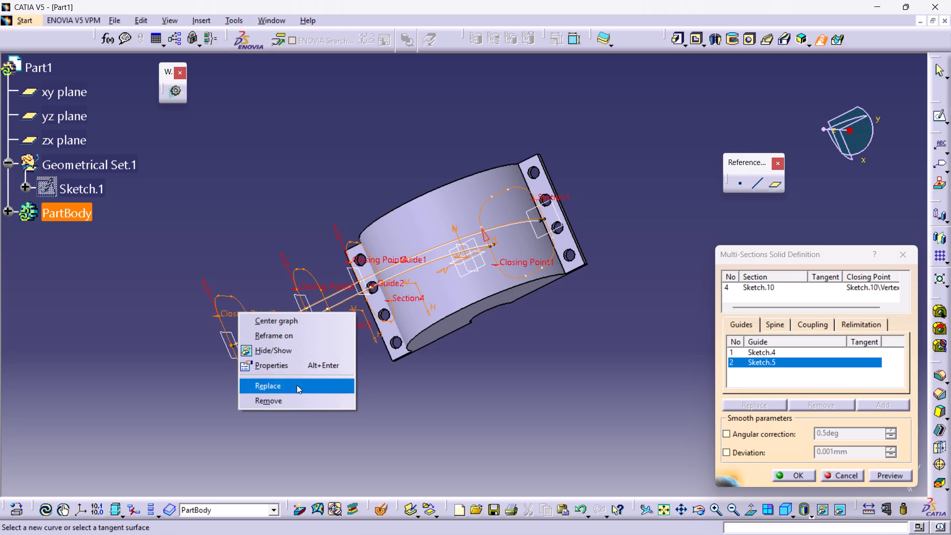
pyautogui.click(297, 385)
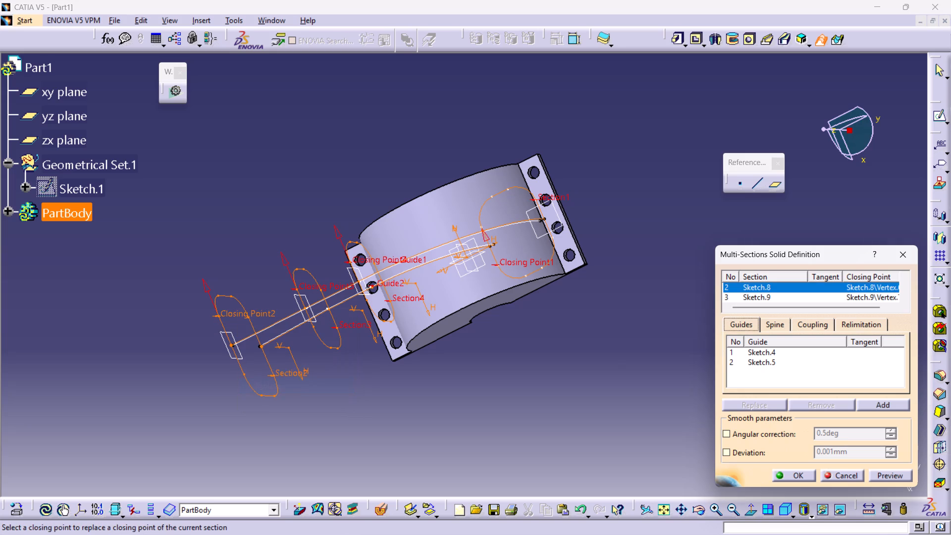
pyautogui.keyDown('ctrl'); pyautogui.moveTo(208, 360); pyautogui.dragTo(295, 288, button='middle'); pyautogui.keyUp('ctrl')
pyautogui.moveTo(190, 353); pyautogui.dragTo(453, 227, button='middle')
pyautogui.keyDown('ctrl'); pyautogui.moveTo(117, 332); pyautogui.dragTo(192, 319, button='middle'); pyautogui.keyUp('ctrl')
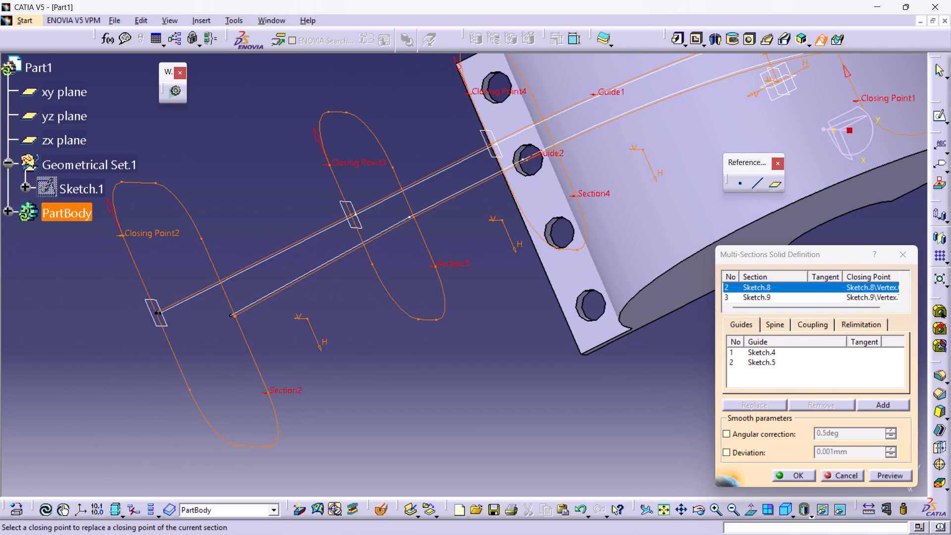
pyautogui.click(157, 311)
# Replace the closing point of the middle upper section, Sketch.9, with its vertex on the outer guide curve.
pyautogui.moveTo(253, 234); pyautogui.dragTo(237, 251, button='middle')
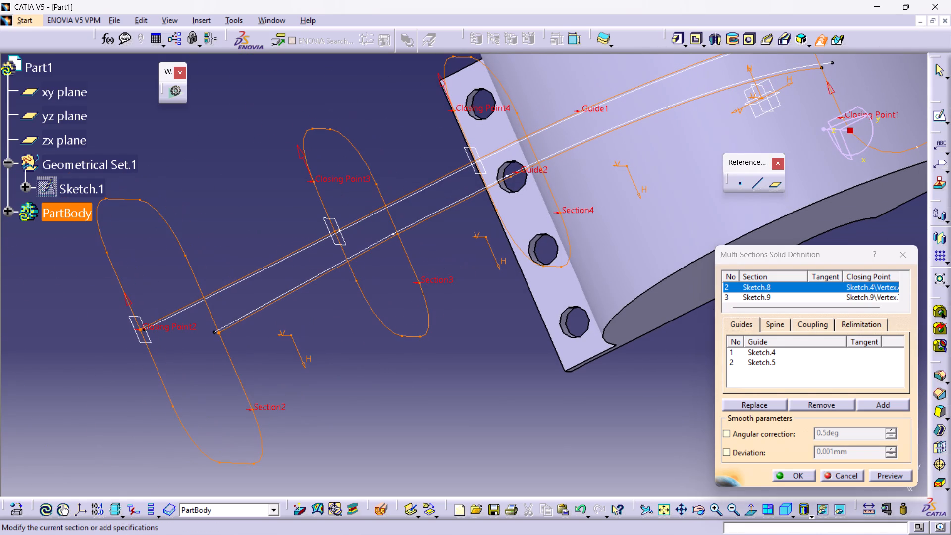
pyautogui.rightClick(337, 180)
pyautogui.click(370, 257)
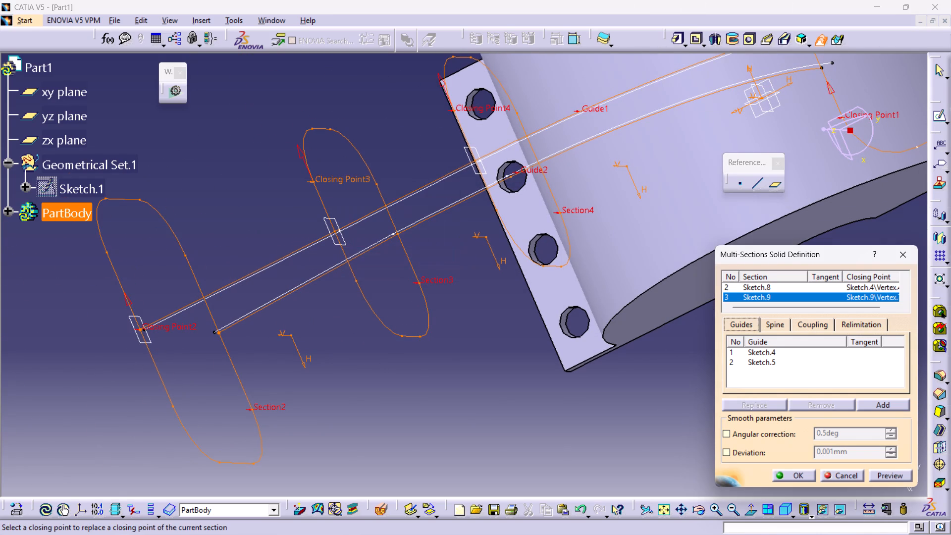
pyautogui.click(336, 230)
# Replace the closing point of section 4, the upper profile nearest the arch, with its vertex on the outer guide curve.
pyautogui.moveTo(414, 177); pyautogui.dragTo(344, 246, button='middle')
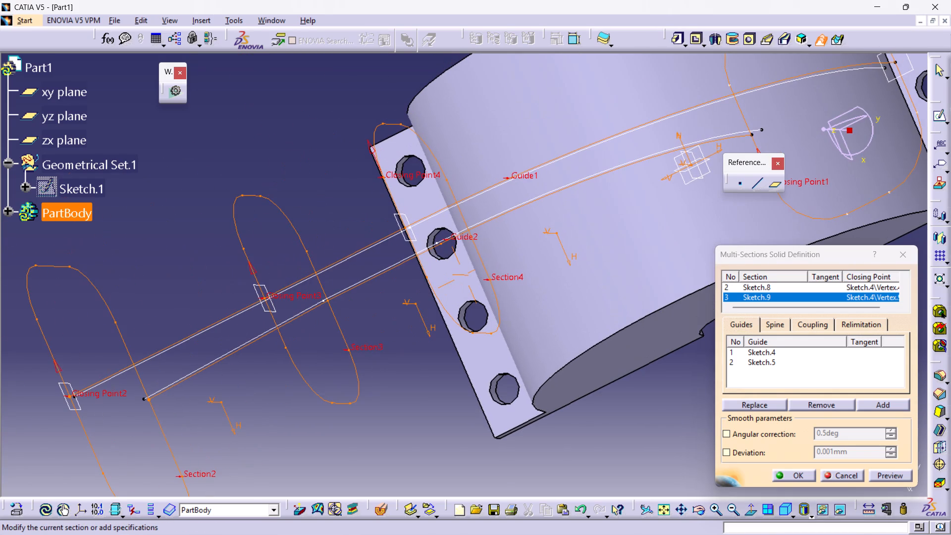
pyautogui.rightClick(398, 176)
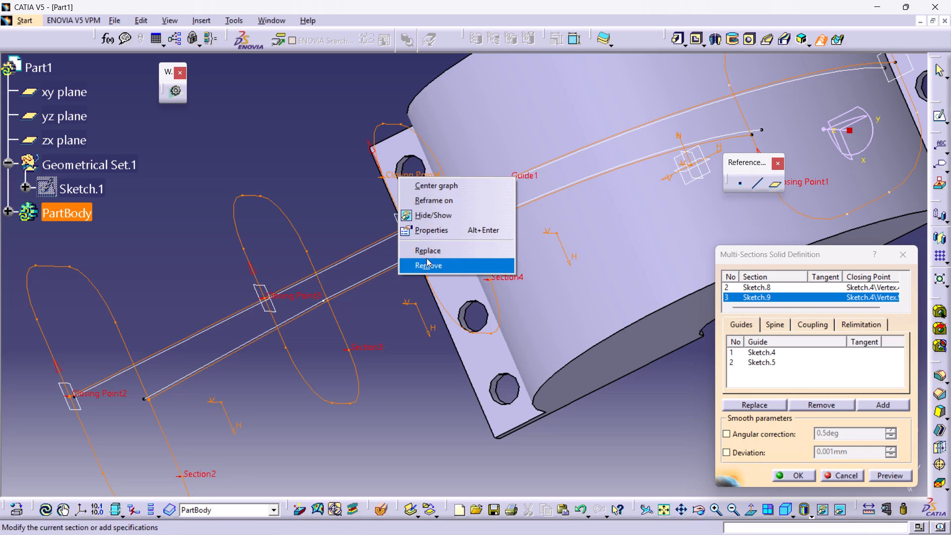
pyautogui.click(426, 248)
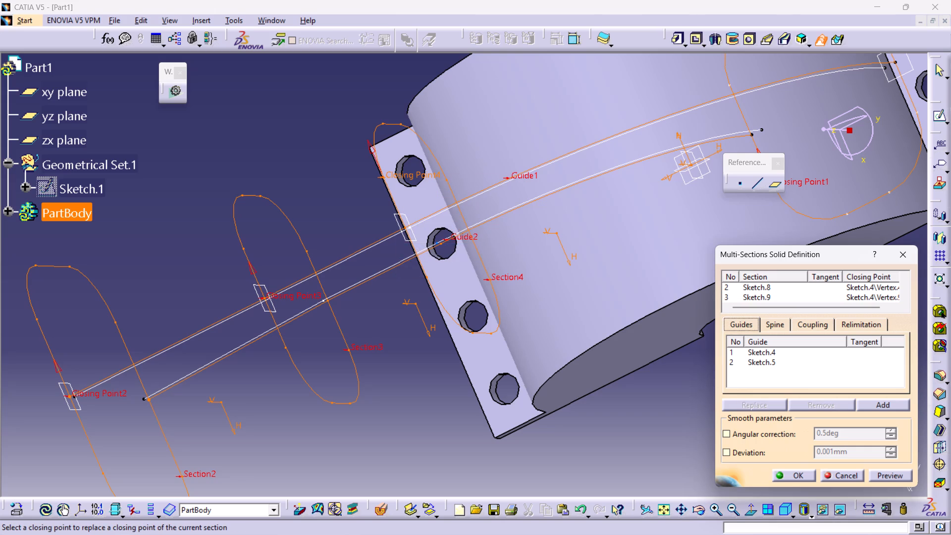
pyautogui.keyDown('ctrl'); pyautogui.moveTo(384, 247); pyautogui.dragTo(313, 237, button='middle'); pyautogui.keyUp('ctrl')
pyautogui.moveTo(303, 255); pyautogui.dragTo(409, 215, button='middle')
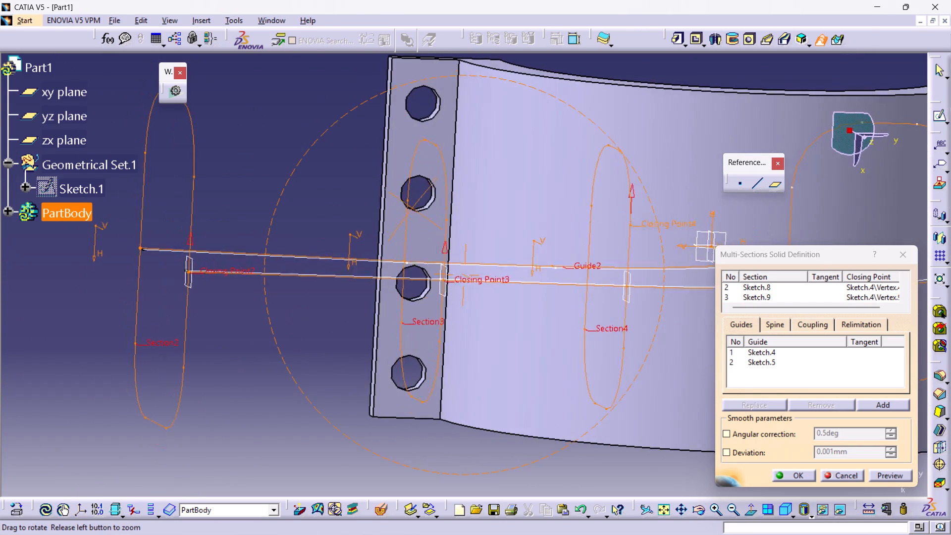
pyautogui.moveTo(409, 215); pyautogui.dragTo(321, 160, button='middle')
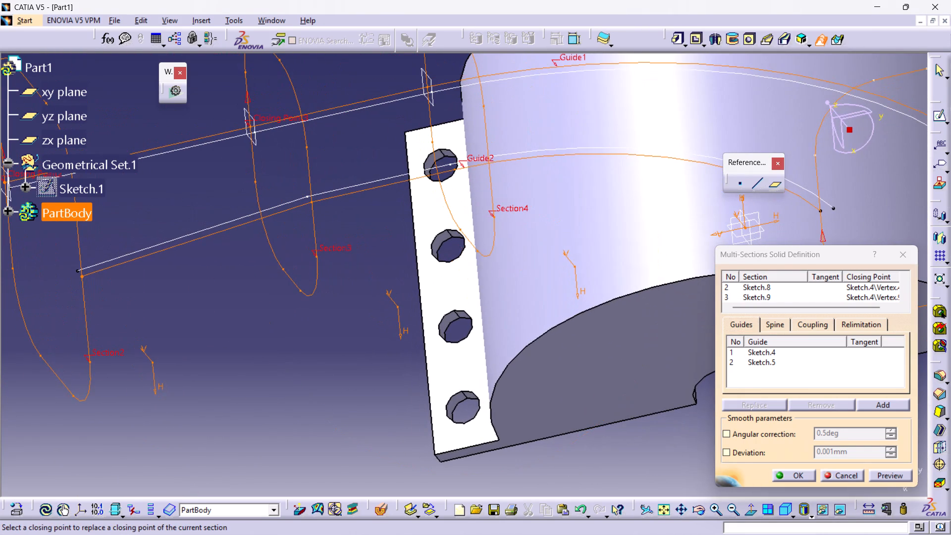
pyautogui.click(427, 86)
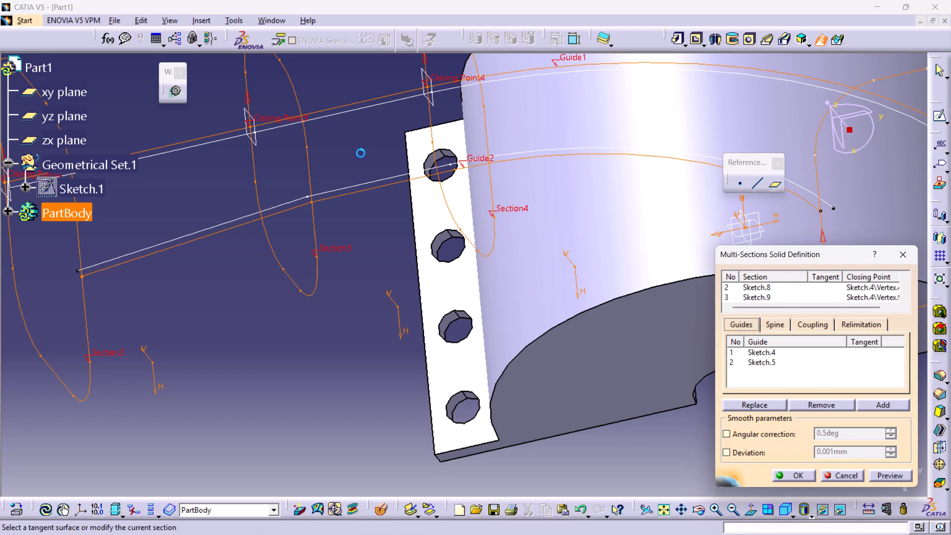
# Replace the base-end section's closing point with the vertex at the outer guide's end and reverse its closing direction.
pyautogui.moveTo(371, 137); pyautogui.dragTo(90, 166, button='middle')
pyautogui.moveTo(165, 157); pyautogui.dragTo(83, 176, button='middle')
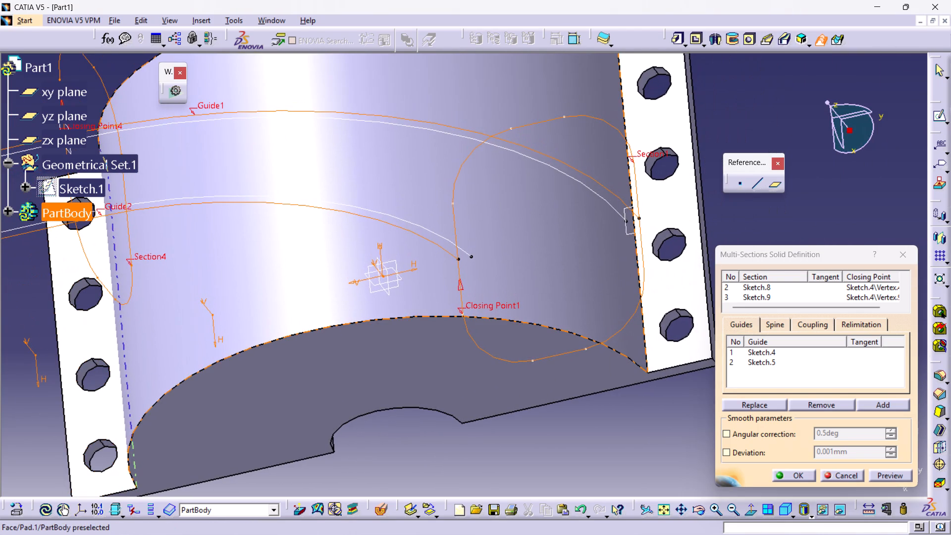
pyautogui.rightClick(503, 306)
pyautogui.click(539, 381)
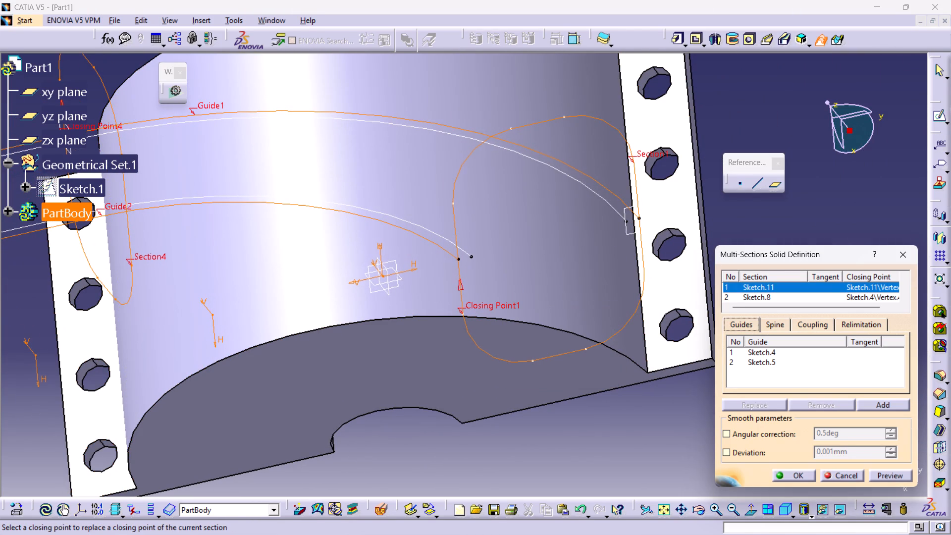
pyautogui.click(639, 219)
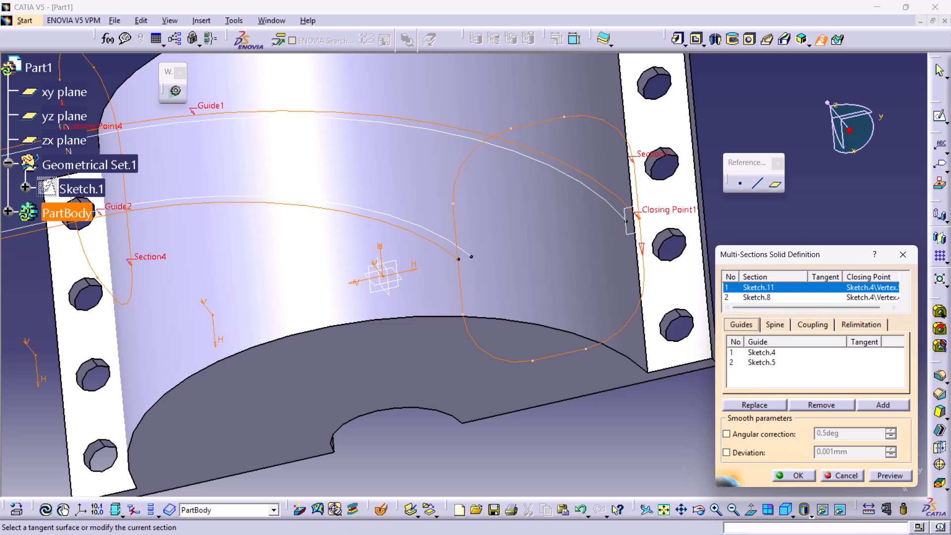
pyautogui.click(642, 250)
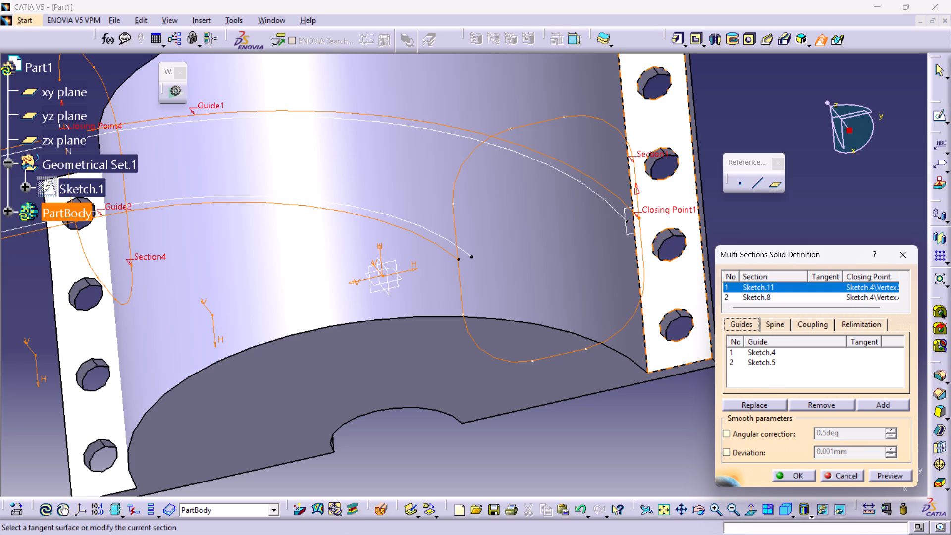
# Preview the multi-sections solid and examine how the two guide curves meet the sections.
pyautogui.click(882, 470)
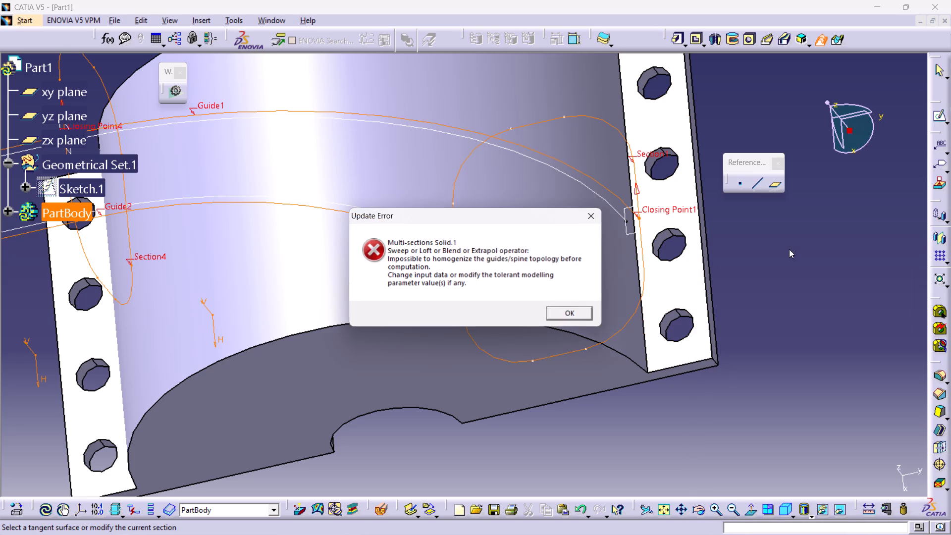
pyautogui.click(576, 313)
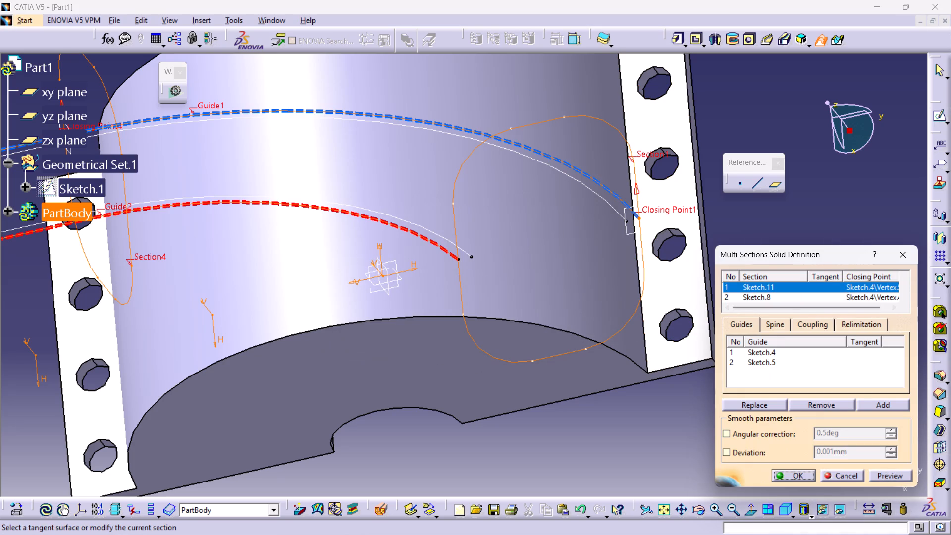
pyautogui.keyDown('ctrl'); pyautogui.moveTo(866, 208); pyautogui.dragTo(864, 263, button='middle'); pyautogui.keyUp('ctrl')
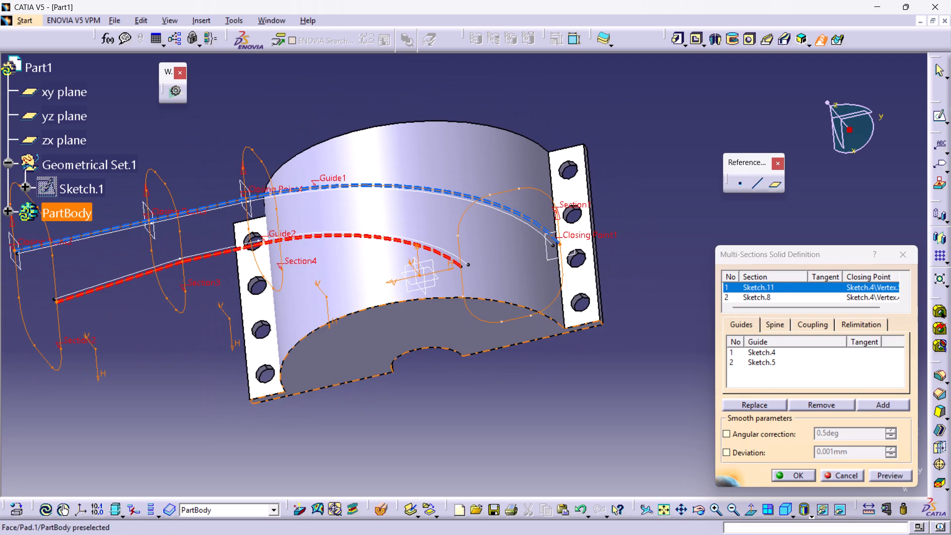
pyautogui.moveTo(169, 364); pyautogui.dragTo(247, 327, button='middle')
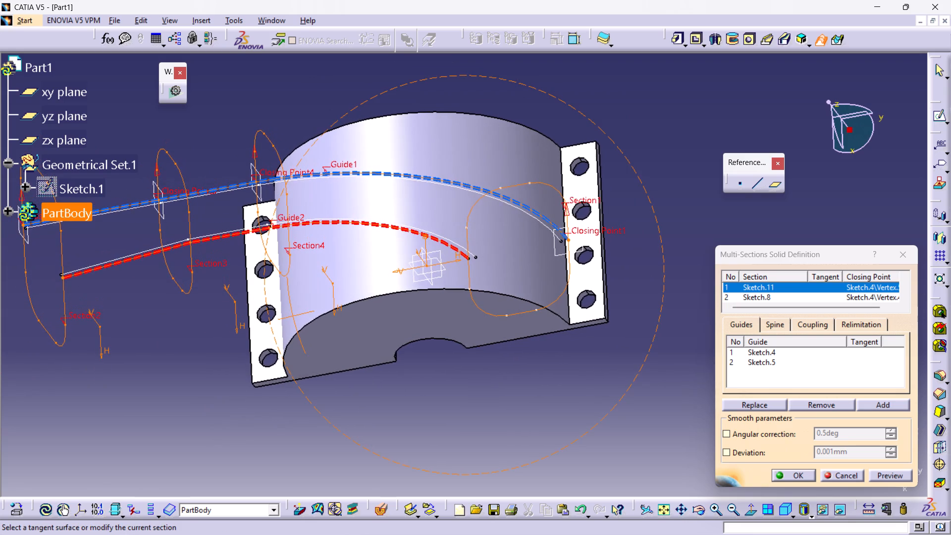
pyautogui.moveTo(247, 327); pyautogui.dragTo(227, 340, button='middle')
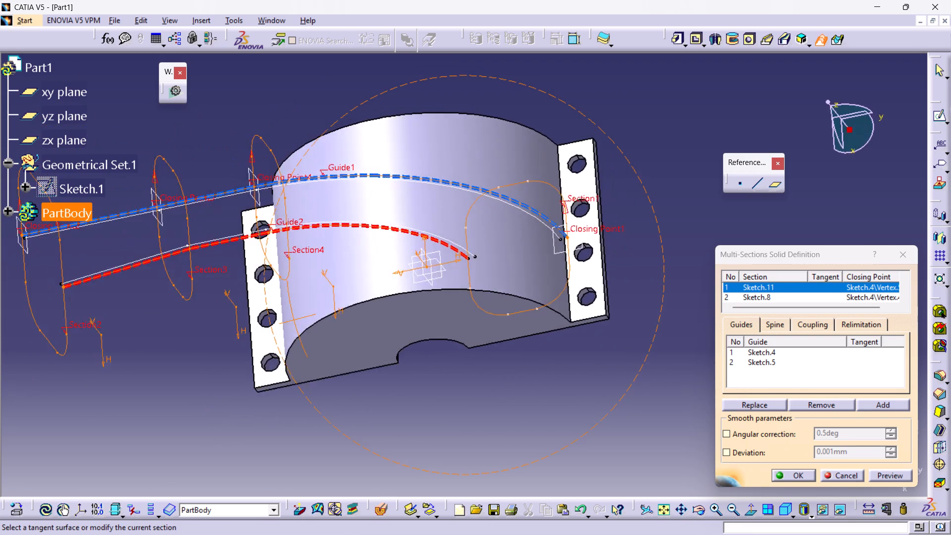
pyautogui.moveTo(227, 340); pyautogui.dragTo(278, 293, button='middle')
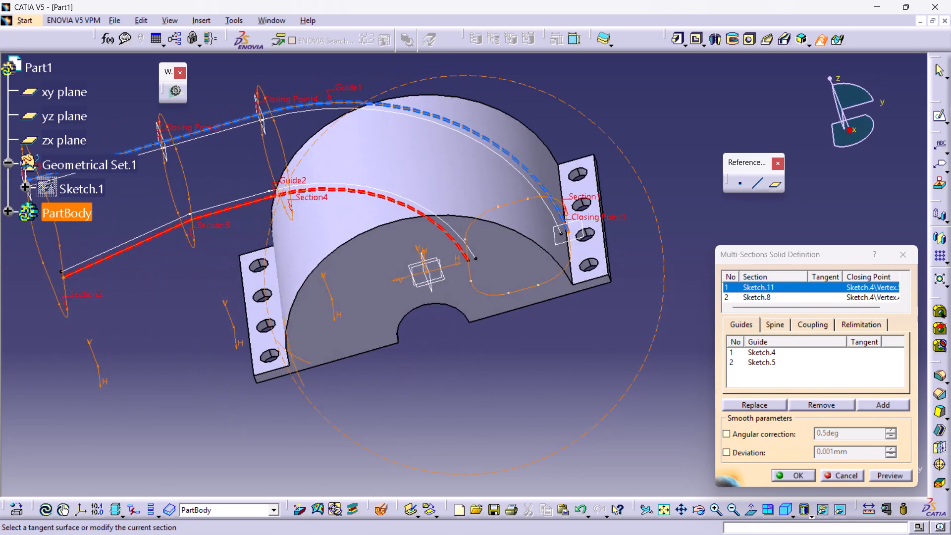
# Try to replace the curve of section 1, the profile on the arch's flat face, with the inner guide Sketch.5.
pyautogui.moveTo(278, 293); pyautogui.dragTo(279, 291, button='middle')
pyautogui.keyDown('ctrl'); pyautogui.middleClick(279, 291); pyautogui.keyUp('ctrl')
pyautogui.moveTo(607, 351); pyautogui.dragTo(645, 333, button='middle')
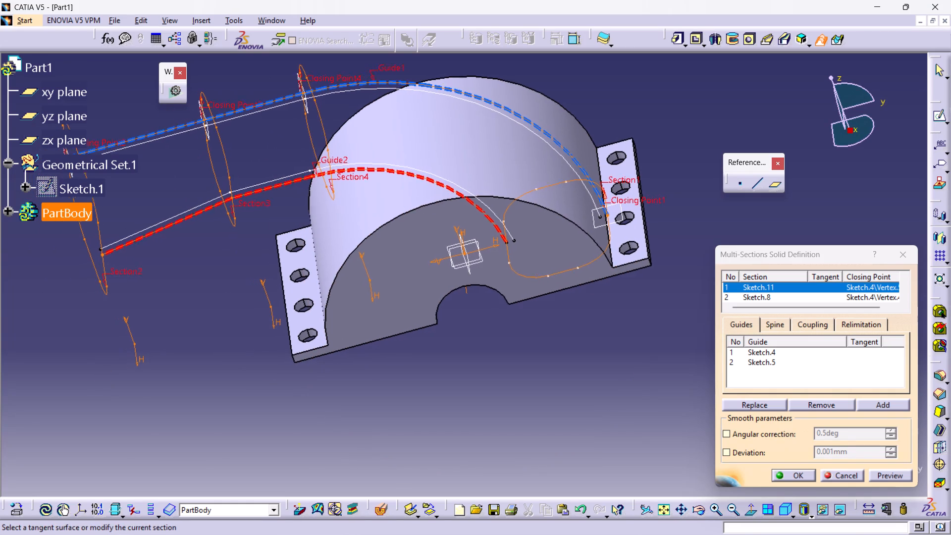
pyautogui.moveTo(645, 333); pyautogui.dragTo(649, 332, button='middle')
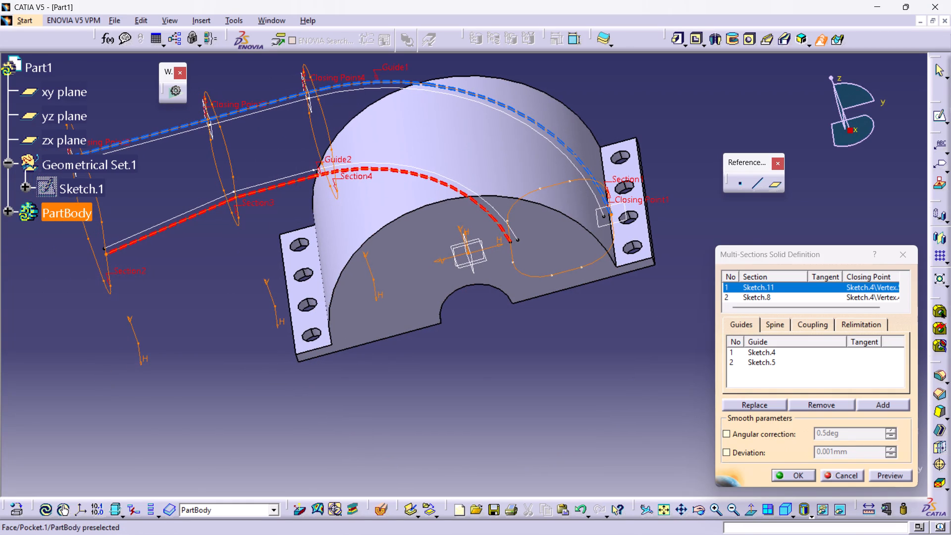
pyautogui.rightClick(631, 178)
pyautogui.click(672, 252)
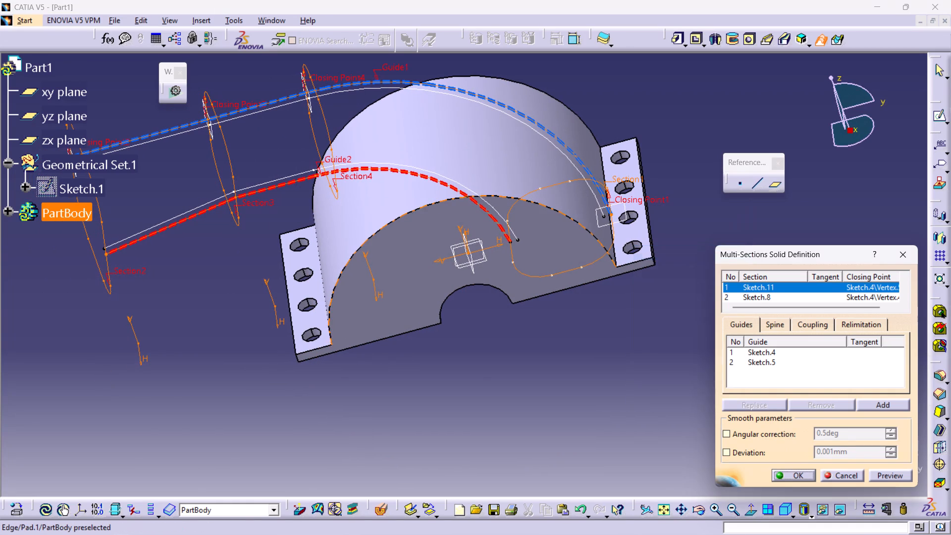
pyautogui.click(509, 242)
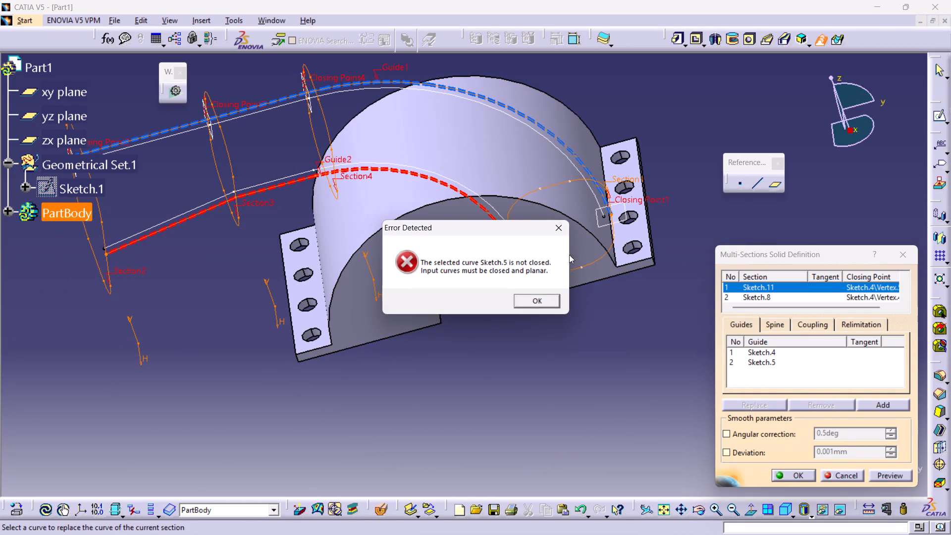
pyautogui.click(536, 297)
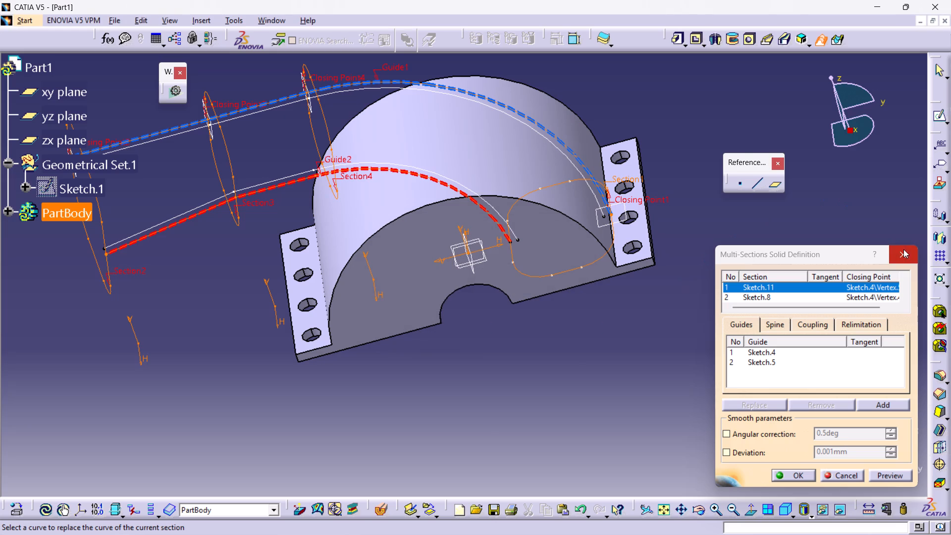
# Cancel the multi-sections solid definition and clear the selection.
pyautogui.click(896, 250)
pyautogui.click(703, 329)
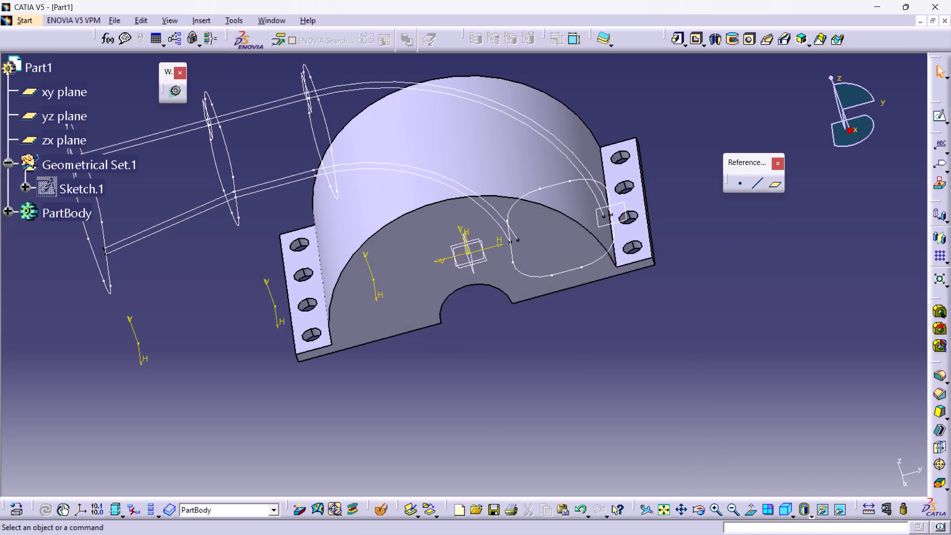
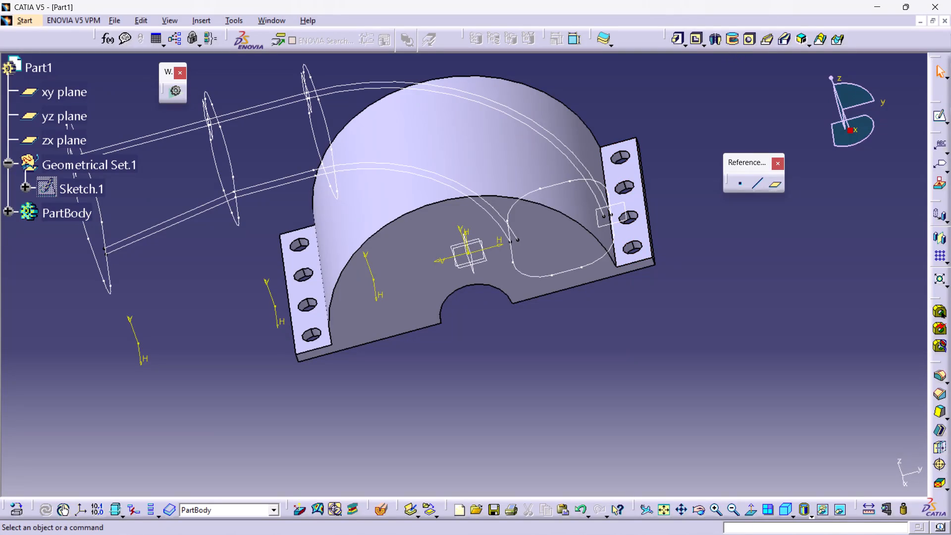
# Start a multi-sections solid and pick the four rounded-rectangle profiles Sketch.8, Sketch.9, Sketch.10 and Sketch.11 as sections in order from the free end.
pyautogui.click(816, 36)
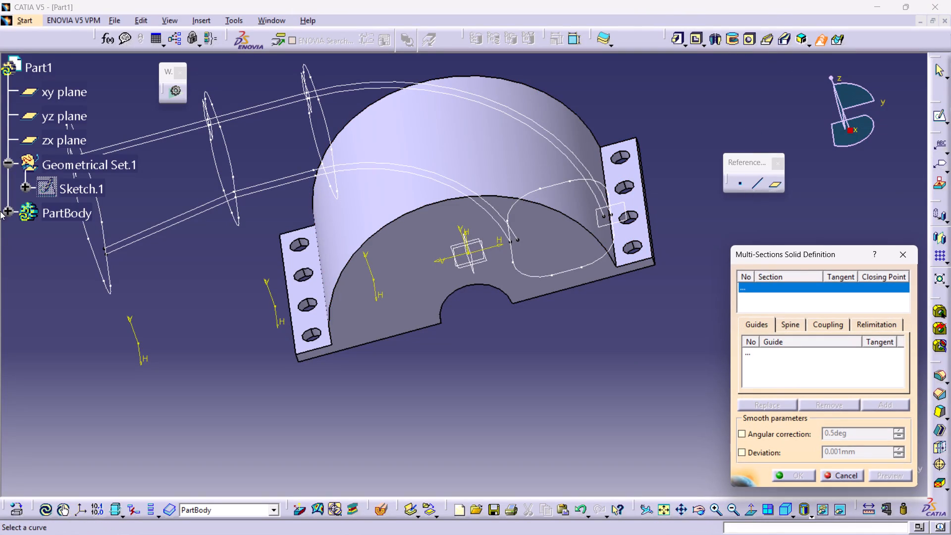
pyautogui.click(100, 208)
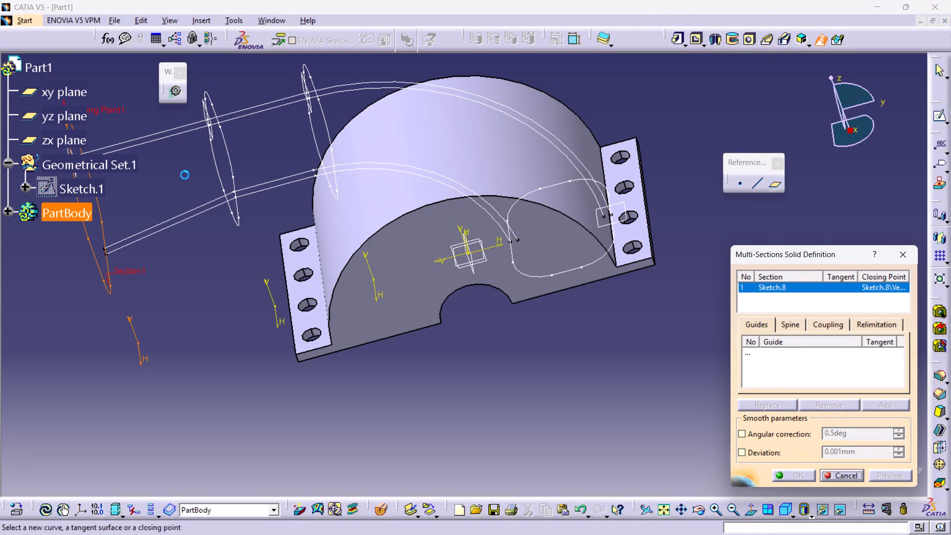
pyautogui.click(218, 168)
pyautogui.click(332, 131)
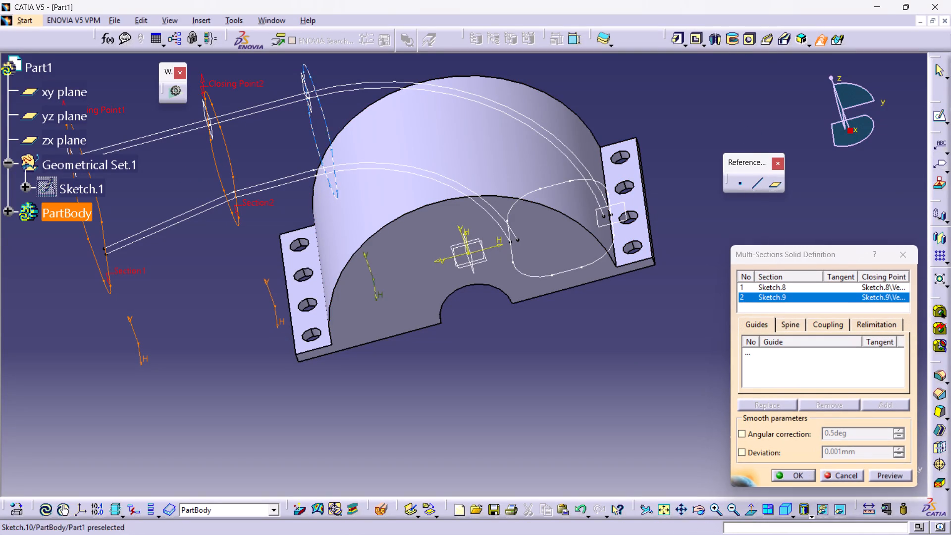
pyautogui.click(327, 133)
pyautogui.click(594, 263)
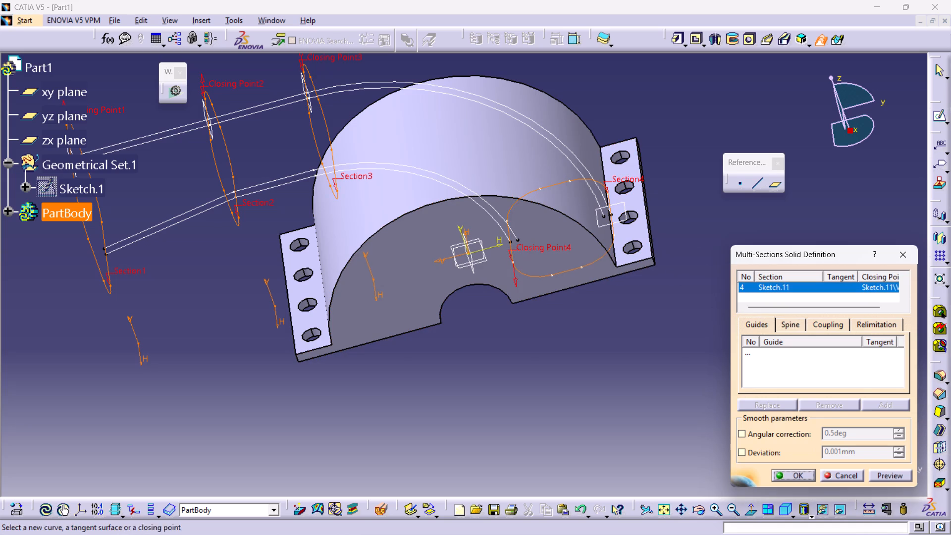
# Replace section 1's closing point at the duct's free end with the Sketch.4 vertex on the outer guide.
pyautogui.moveTo(370, 115); pyautogui.dragTo(377, 189, button='middle')
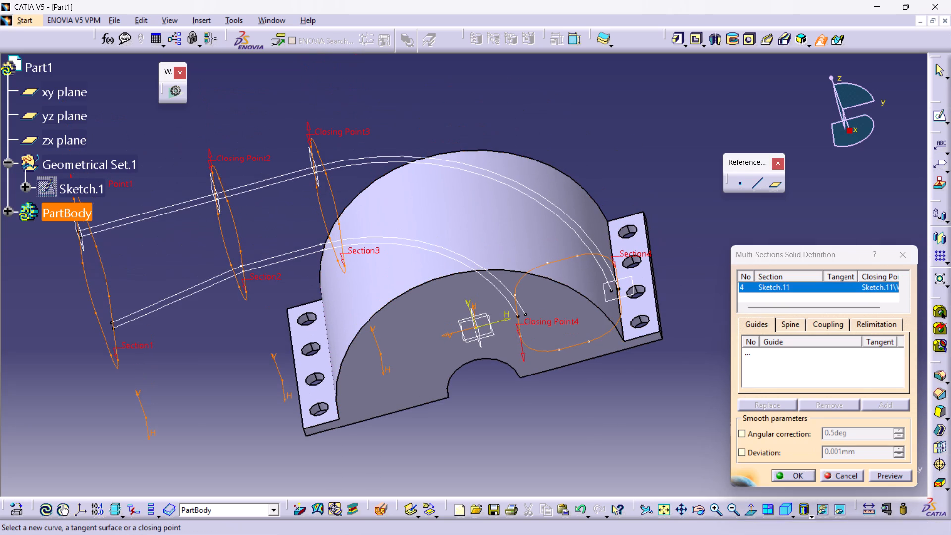
pyautogui.moveTo(164, 192); pyautogui.dragTo(221, 210, button='middle')
pyautogui.rightClick(151, 201)
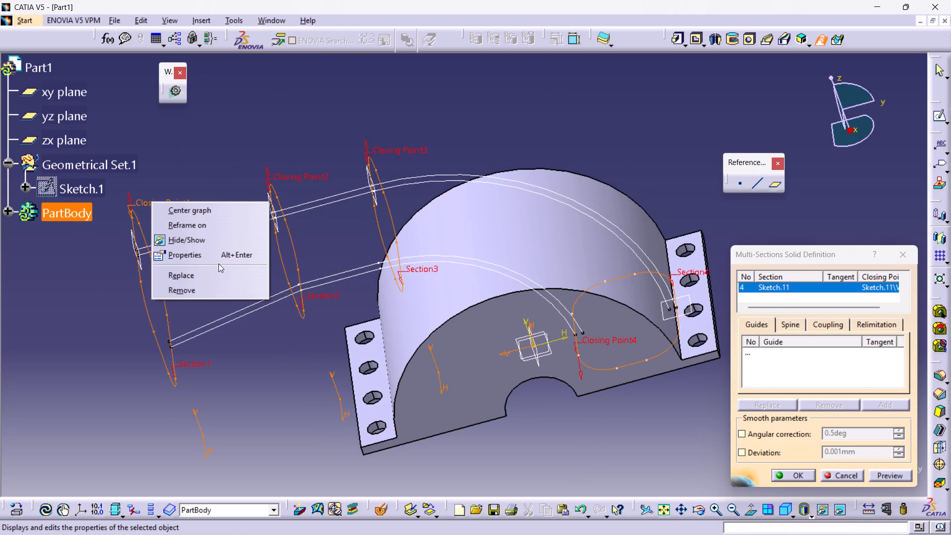
pyautogui.click(214, 270)
pyautogui.keyDown('ctrl'); pyautogui.moveTo(150, 259); pyautogui.dragTo(100, 226, button='middle'); pyautogui.keyUp('ctrl')
pyautogui.moveTo(112, 232); pyautogui.dragTo(216, 268, button='middle')
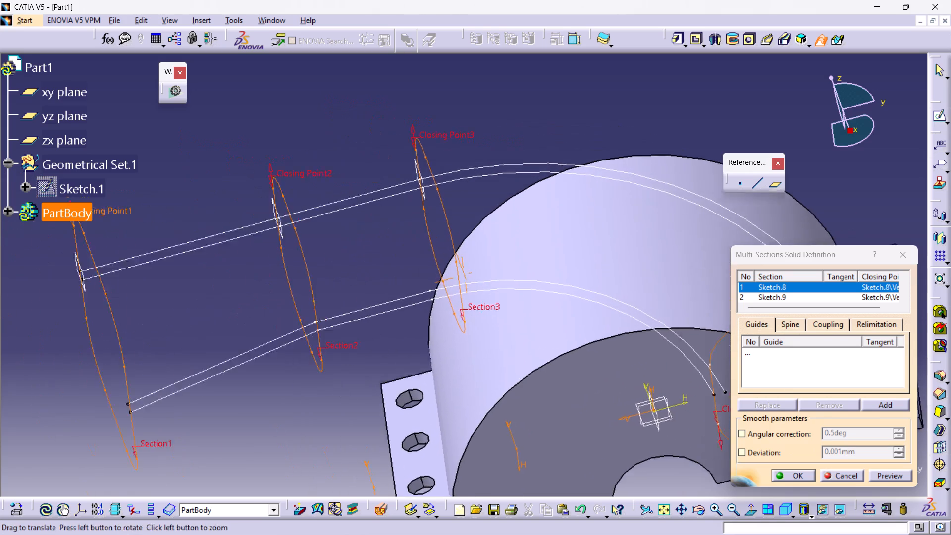
pyautogui.moveTo(216, 268); pyautogui.dragTo(315, 276, button='middle')
pyautogui.click(194, 281)
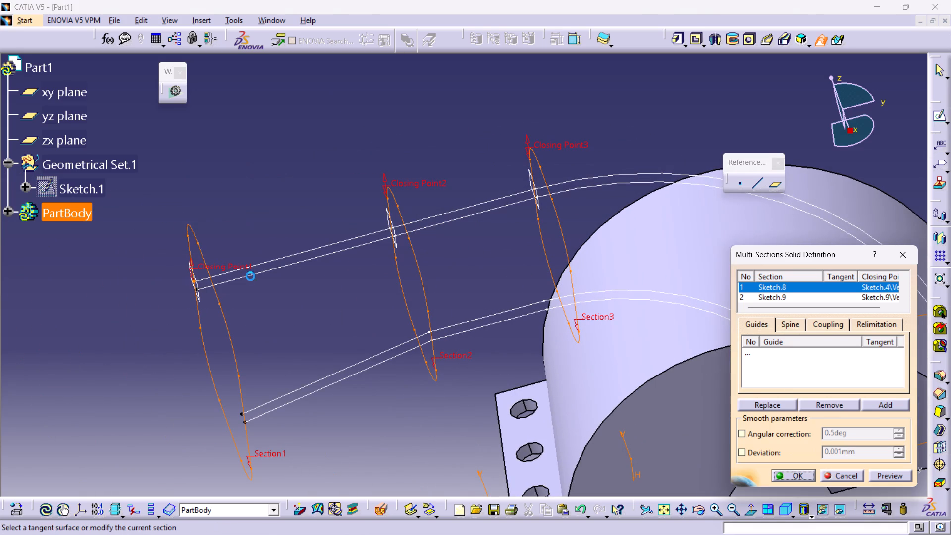
# Replace the closing points of sections 2 and 3 with the vertices where the outer guide crosses those profiles.
pyautogui.rightClick(415, 187)
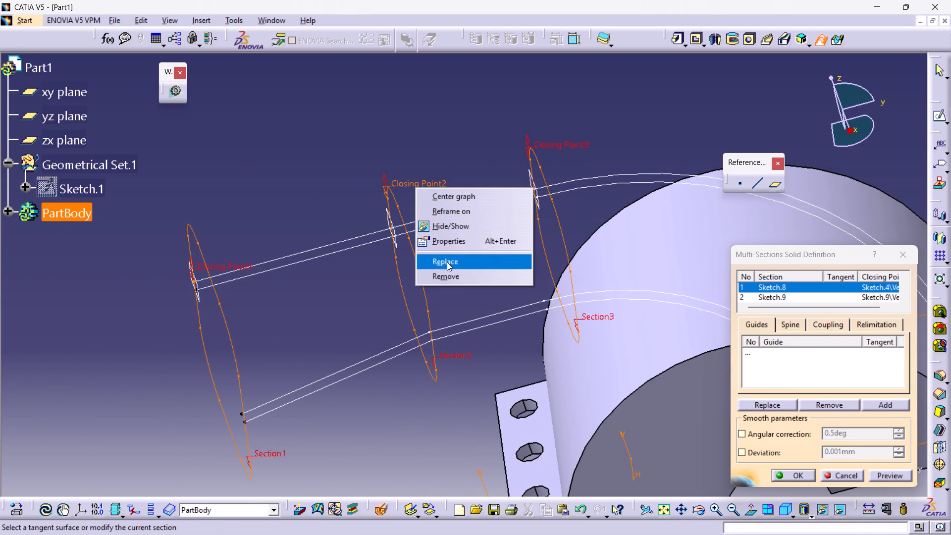
pyautogui.click(447, 262)
pyautogui.moveTo(477, 186); pyautogui.dragTo(413, 240, button='middle')
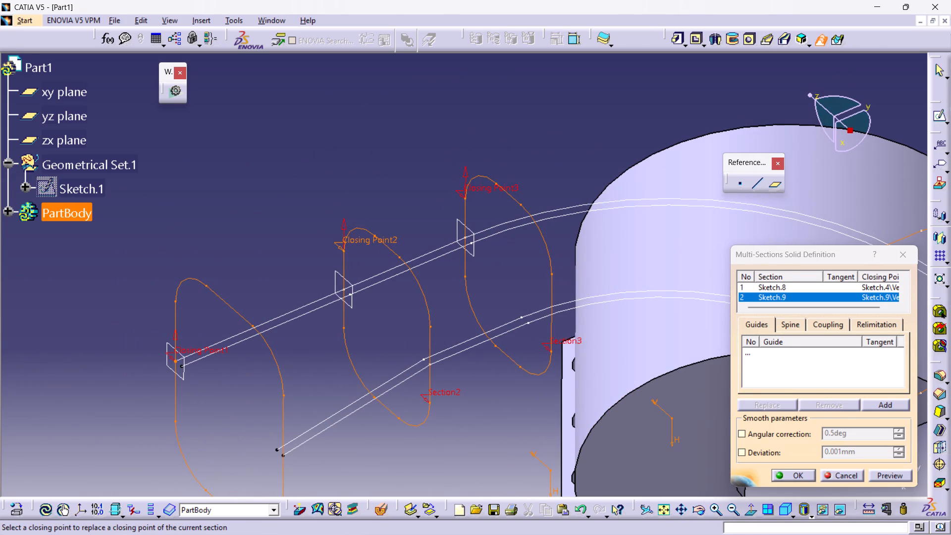
pyautogui.click(344, 290)
pyautogui.rightClick(492, 185)
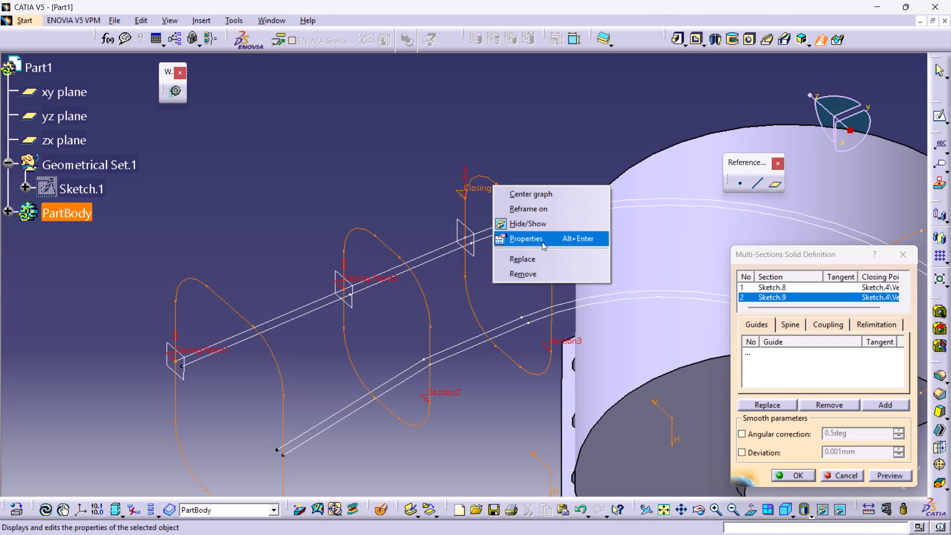
pyautogui.click(543, 259)
pyautogui.click(465, 237)
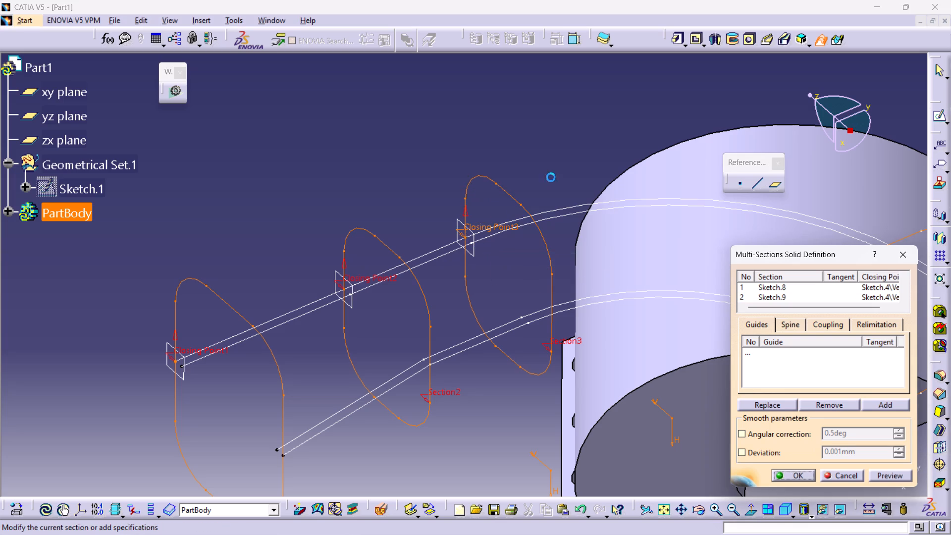
# Replace section 4's closing point on the arch's flat side with the vertex at the outer guide's end.
pyautogui.moveTo(553, 172); pyautogui.dragTo(191, 121, button='middle')
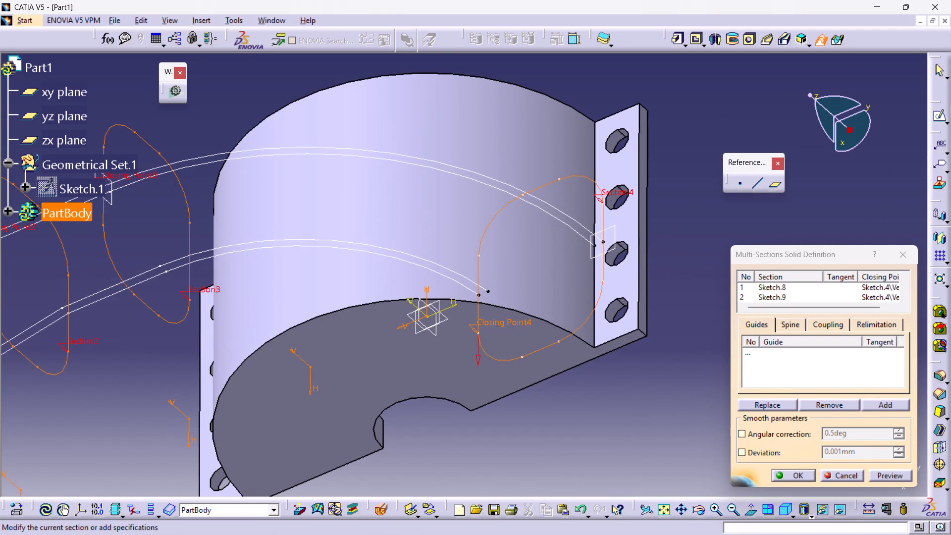
pyautogui.rightClick(496, 321)
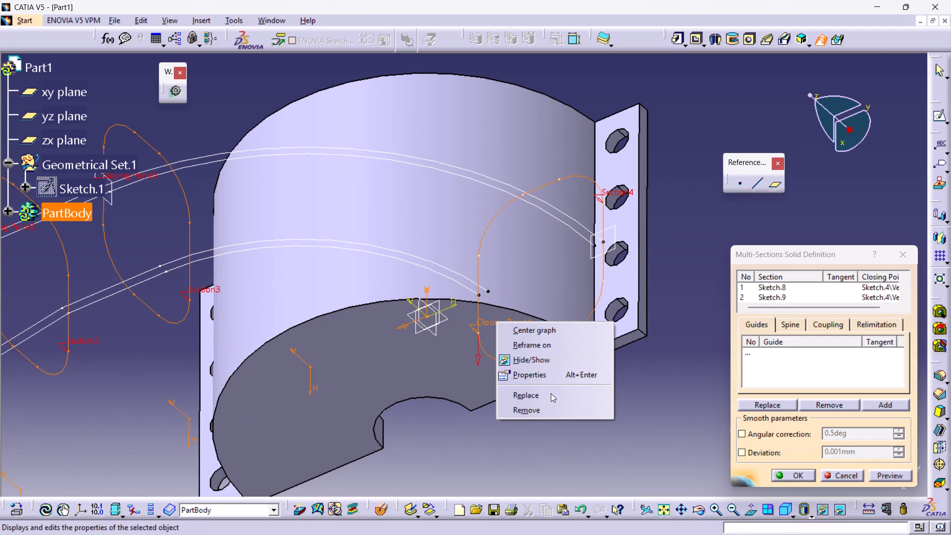
pyautogui.click(551, 393)
pyautogui.click(604, 241)
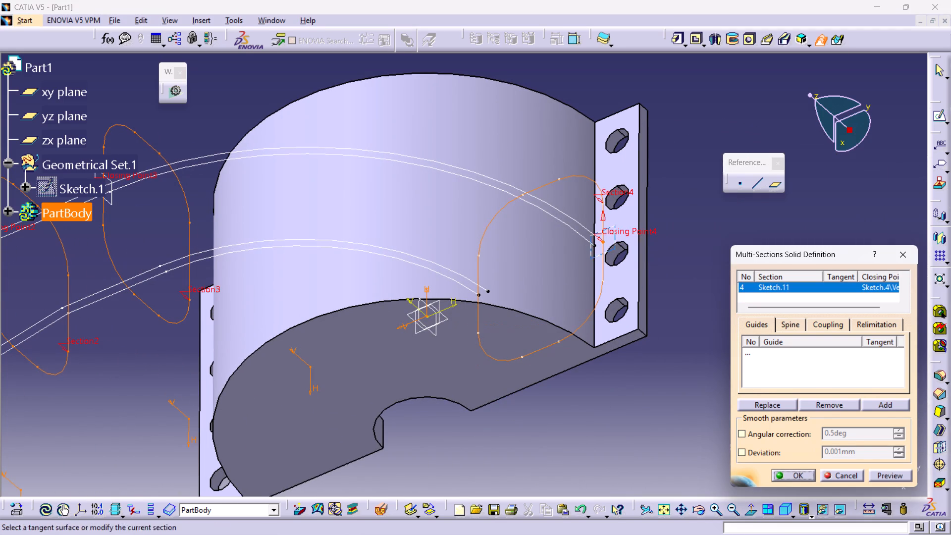
# Preview the multi-sections solid through the four sections without guides and create it.
pyautogui.moveTo(459, 400); pyautogui.dragTo(607, 300, button='middle')
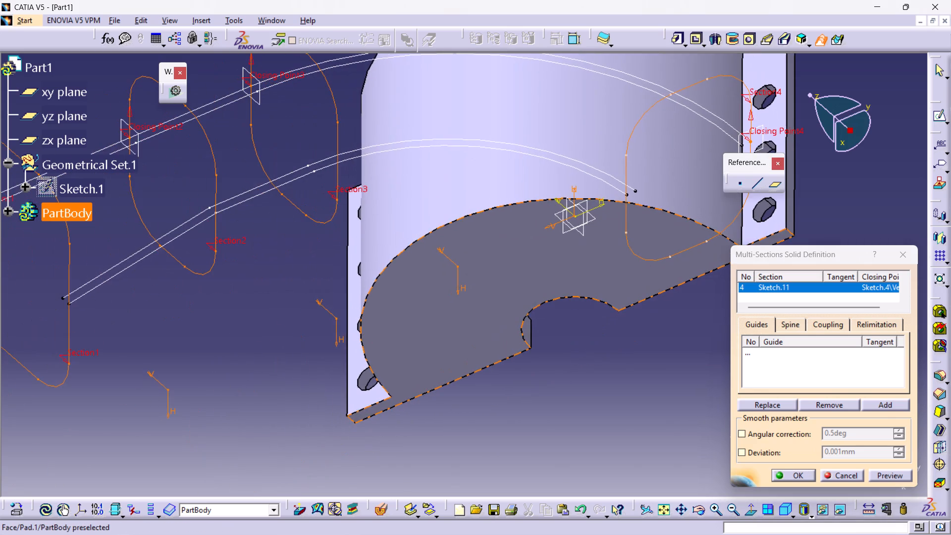
pyautogui.keyDown('ctrl'); pyautogui.moveTo(607, 300); pyautogui.dragTo(617, 357, button='middle'); pyautogui.keyUp('ctrl')
pyautogui.click(887, 472)
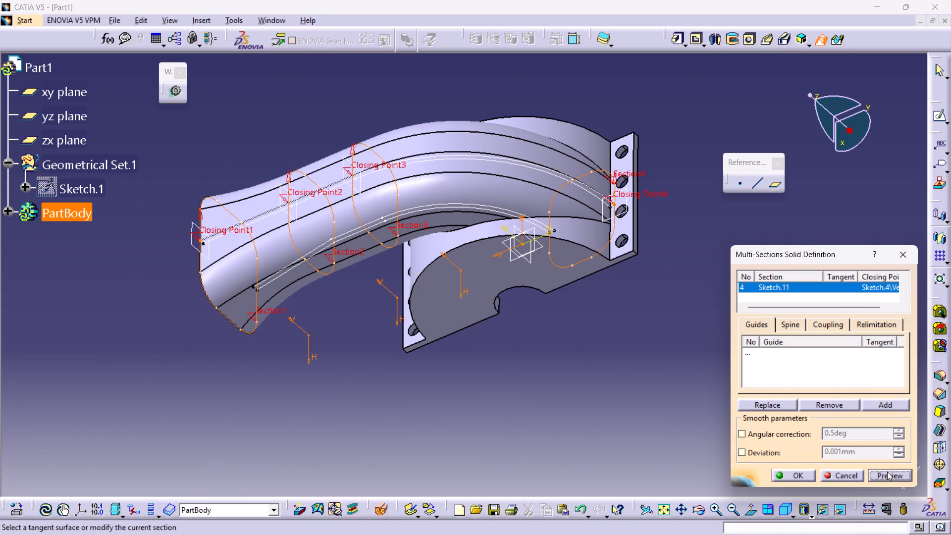
pyautogui.click(801, 477)
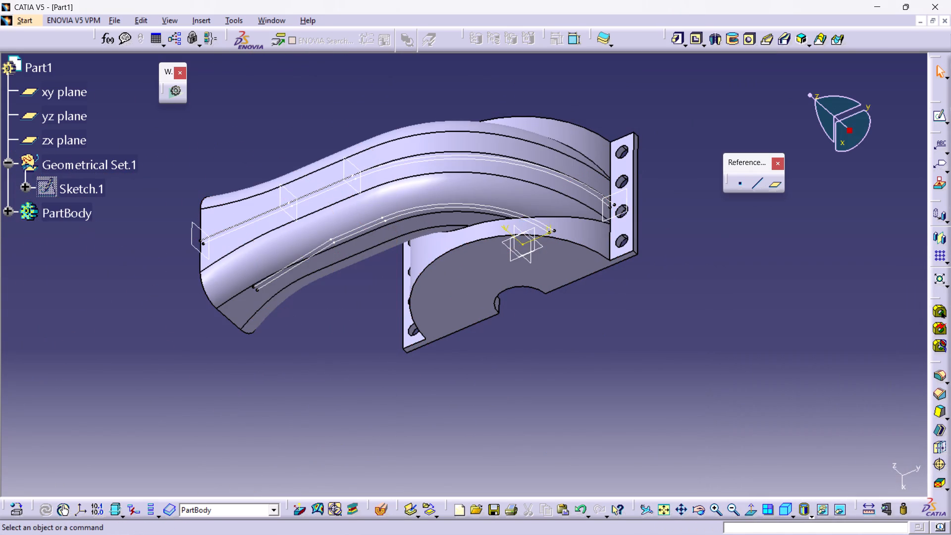
# Examine the curved duct solid from all sides, including its end faces and where it passes through the arch.
pyautogui.moveTo(277, 368); pyautogui.dragTo(589, 223, button='middle')
pyautogui.keyDown('ctrl'); pyautogui.moveTo(585, 223); pyautogui.dragTo(434, 224, button='middle'); pyautogui.keyUp('ctrl')
pyautogui.keyDown('ctrl'); pyautogui.moveTo(434, 224); pyautogui.dragTo(431, 269, button='middle'); pyautogui.keyUp('ctrl')
pyautogui.keyDown('ctrl'); pyautogui.moveTo(435, 263); pyautogui.dragTo(423, 230, button='middle'); pyautogui.keyUp('ctrl')
pyautogui.moveTo(665, 278); pyautogui.dragTo(423, 277, button='middle')
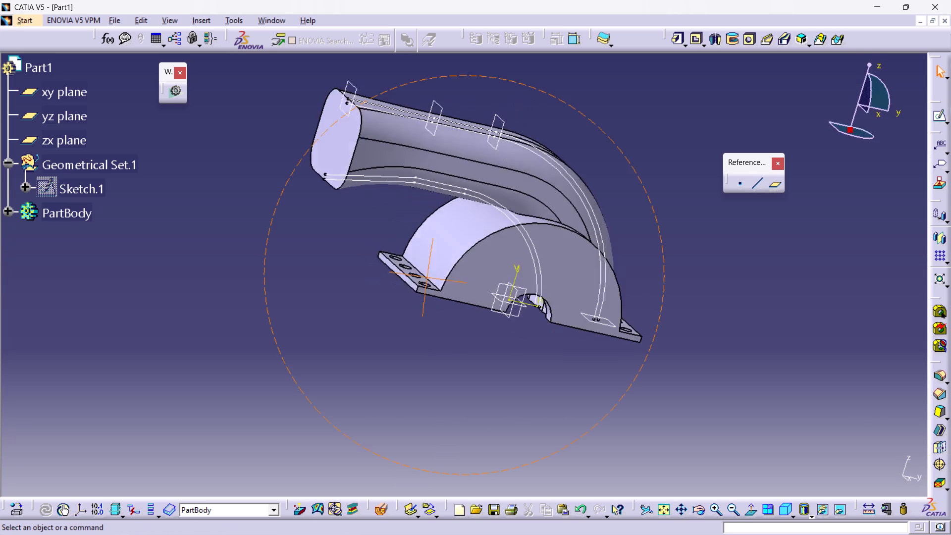
pyautogui.moveTo(423, 277); pyautogui.dragTo(642, 337, button='middle')
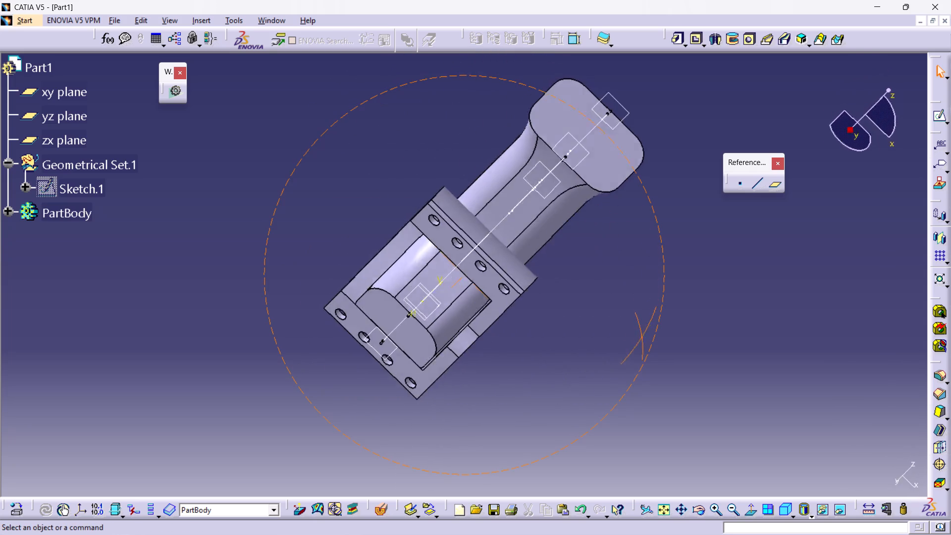
pyautogui.moveTo(642, 337); pyautogui.dragTo(778, 468, button='middle')
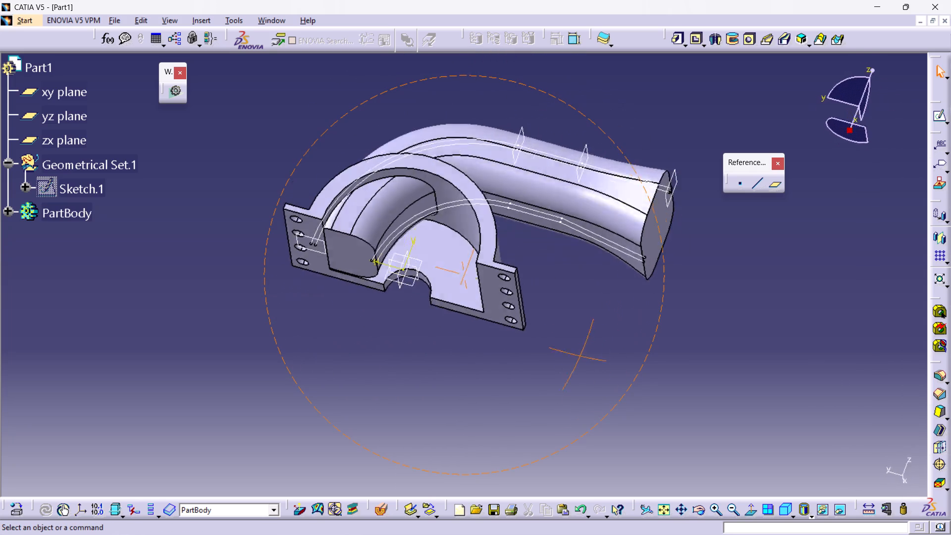
pyautogui.moveTo(778, 468); pyautogui.dragTo(662, 305, button='middle')
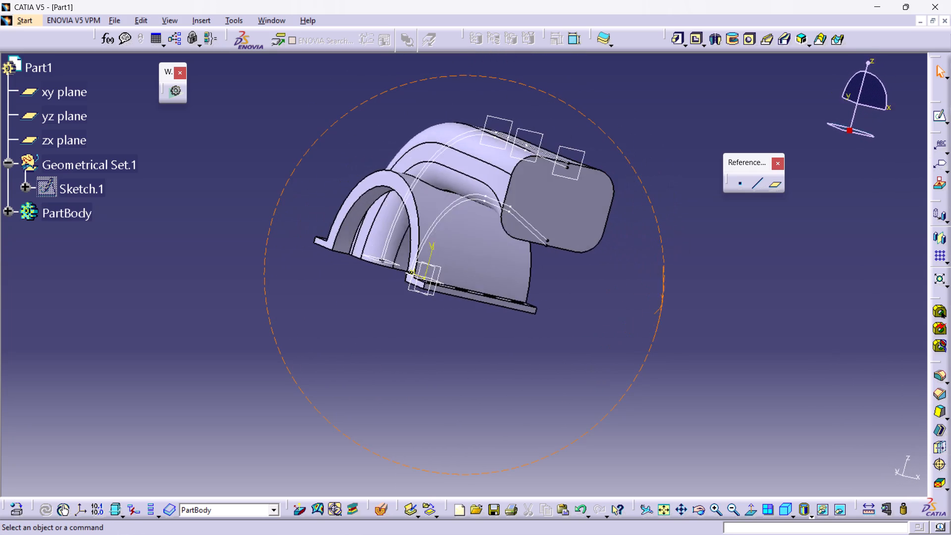
pyautogui.moveTo(662, 305); pyautogui.dragTo(492, 287, button='middle')
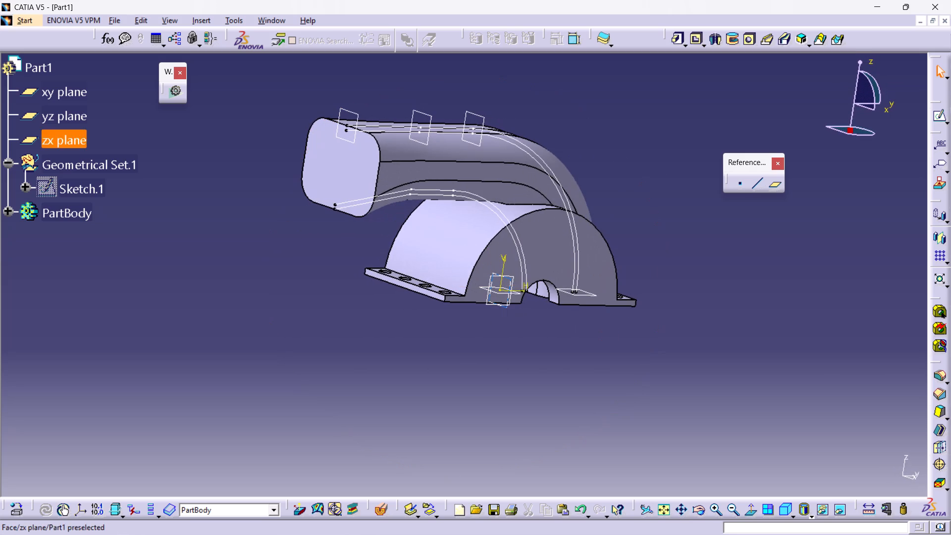
# Open a sketch on the plane at the duct's free end and draw a rectangle about 52 by 39 mm inside the end face.
pyautogui.click(357, 114)
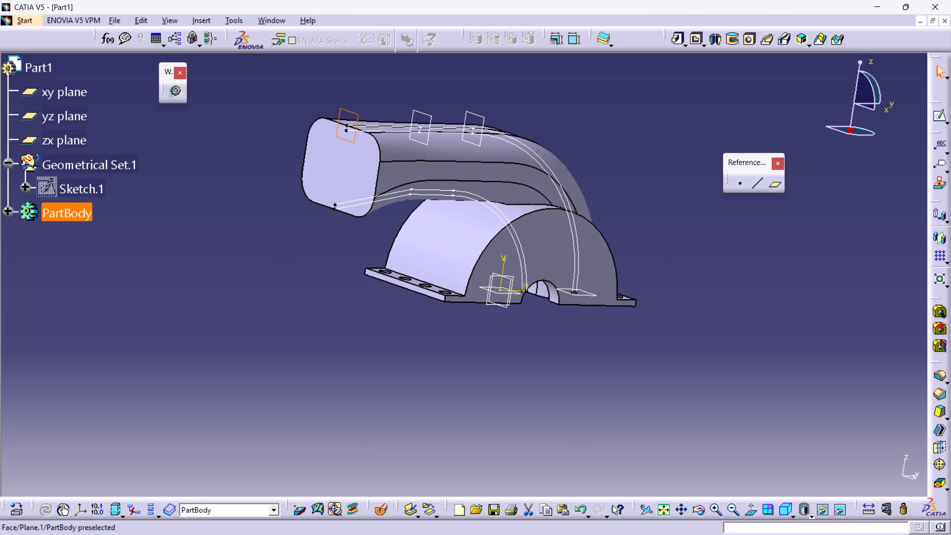
pyautogui.click(938, 116)
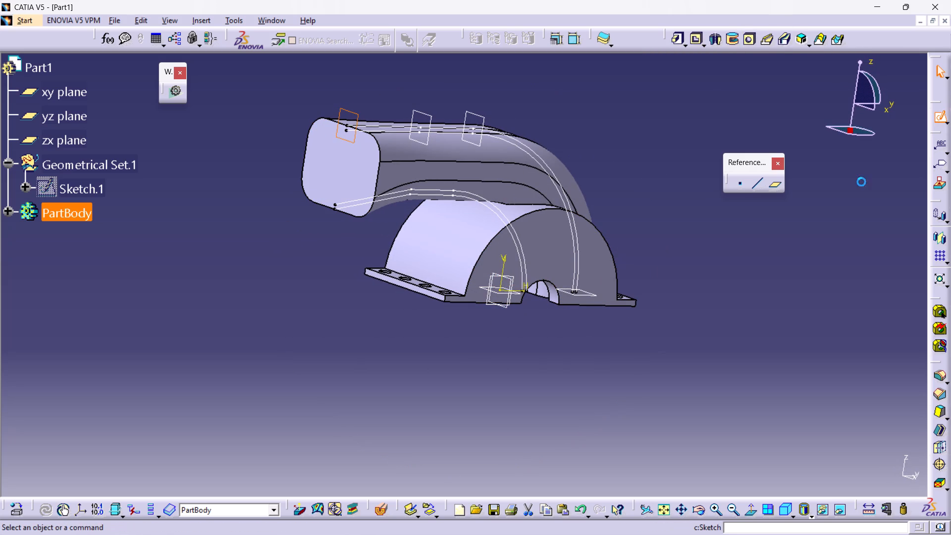
pyautogui.moveTo(432, 234); pyautogui.dragTo(698, 255, button='middle')
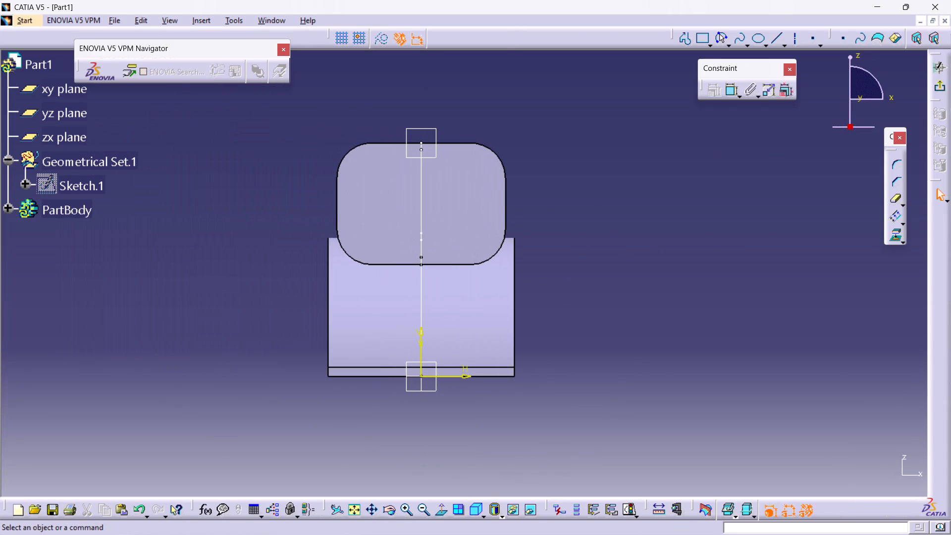
pyautogui.click(701, 40)
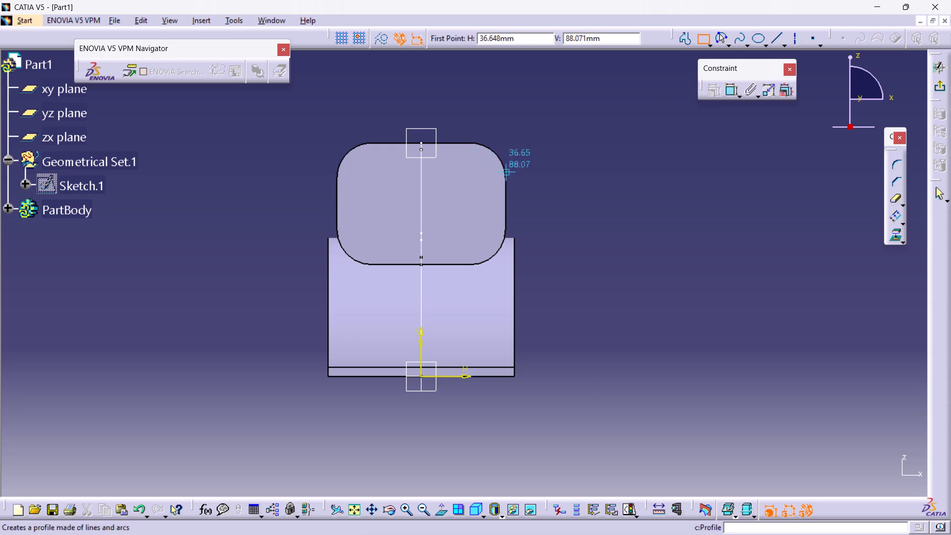
pyautogui.click(366, 158)
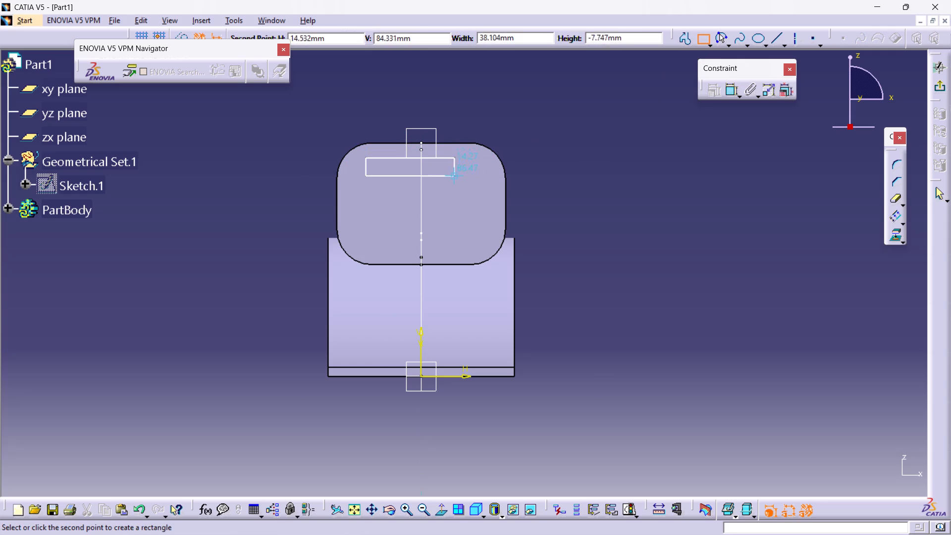
pyautogui.click(487, 248)
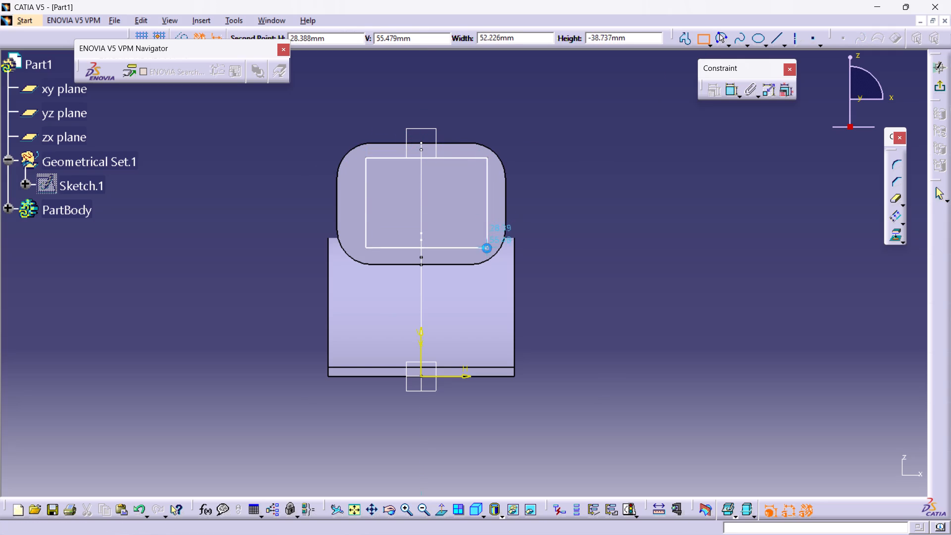
pyautogui.click(645, 251)
# Make the rectangle's top edge coincident with the end point of the offset curve just inside the duct's upper edge.
pyautogui.click(444, 159)
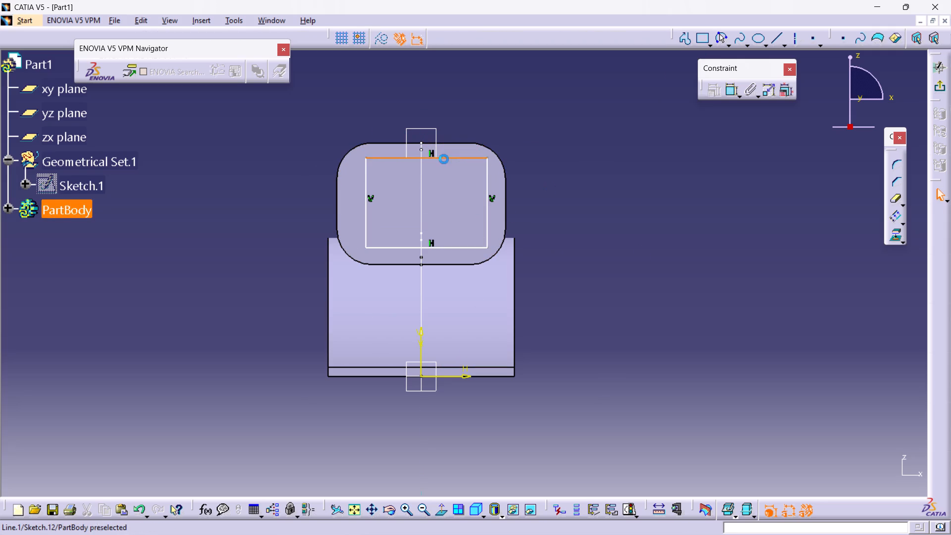
pyautogui.keyDown('ctrl'); pyautogui.click(422, 149); pyautogui.keyUp('ctrl')
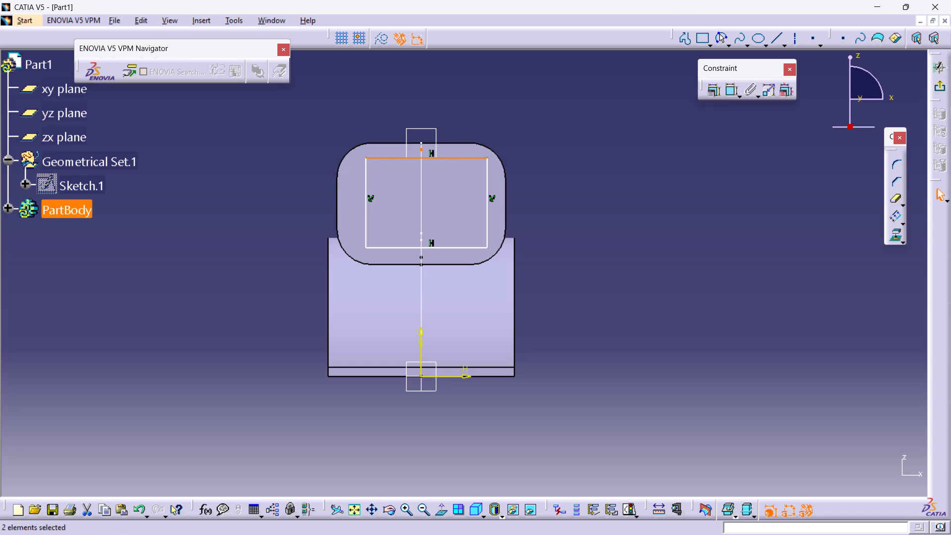
pyautogui.click(714, 94)
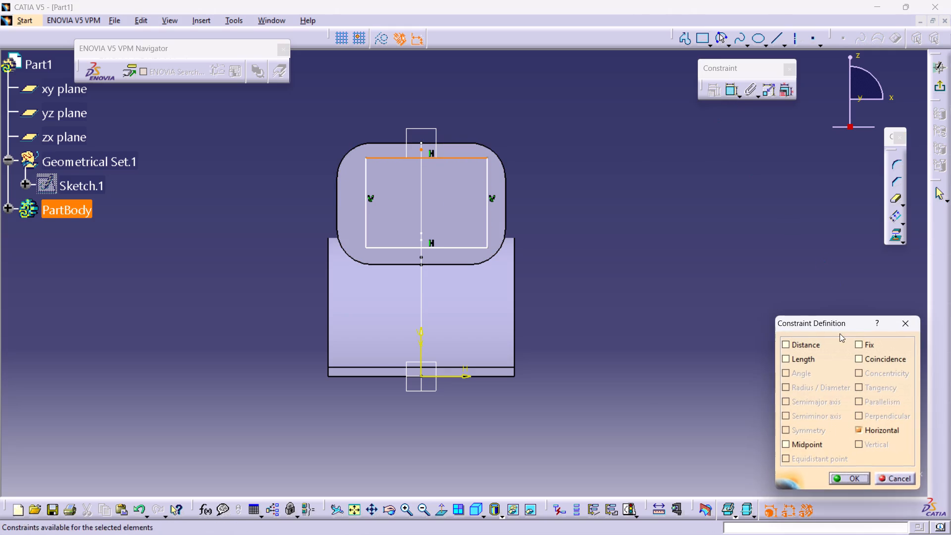
pyautogui.click(883, 361)
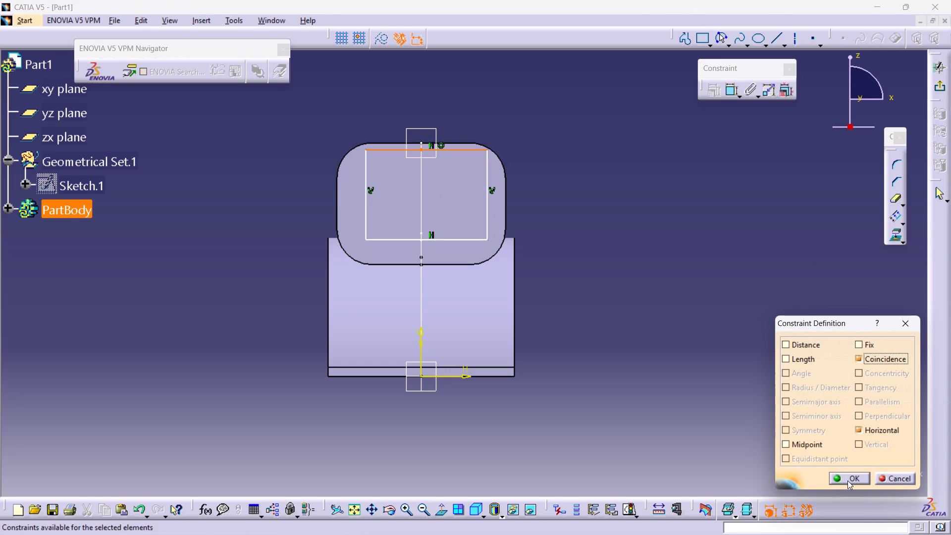
pyautogui.click(847, 481)
pyautogui.click(747, 412)
# Make the rectangle's bottom edge coincident with the end point of the offset curve just inside the duct's lower edge.
pyautogui.click(449, 240)
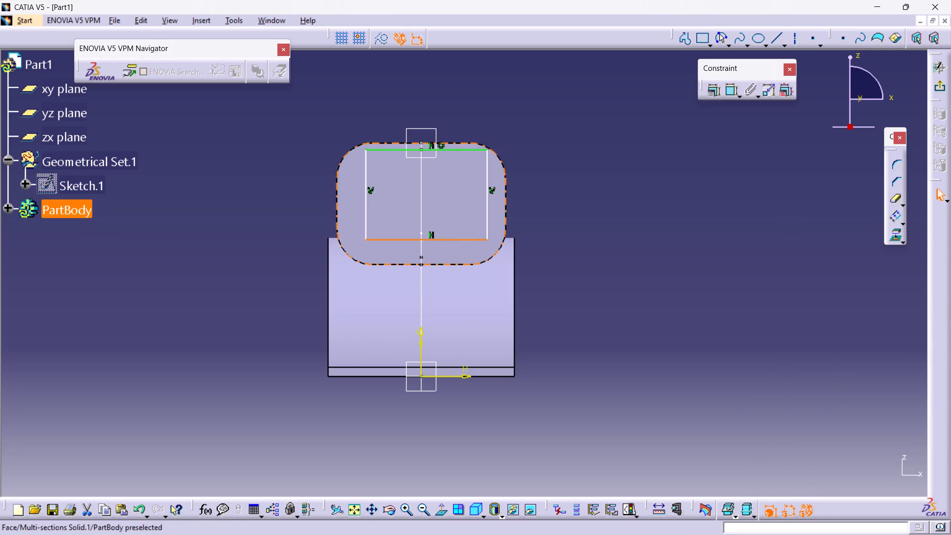
pyautogui.keyDown('ctrl'); pyautogui.click(422, 259); pyautogui.keyUp('ctrl')
pyautogui.click(717, 92)
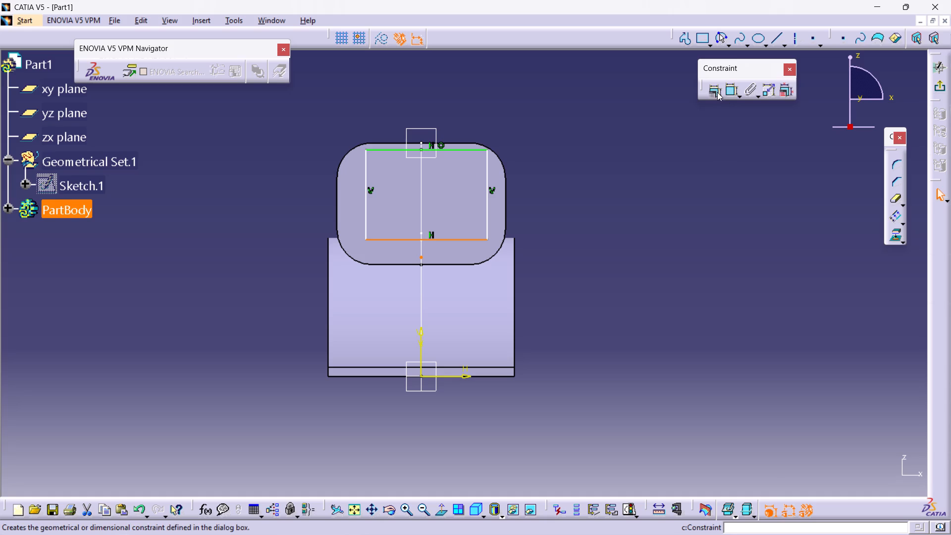
pyautogui.click(894, 356)
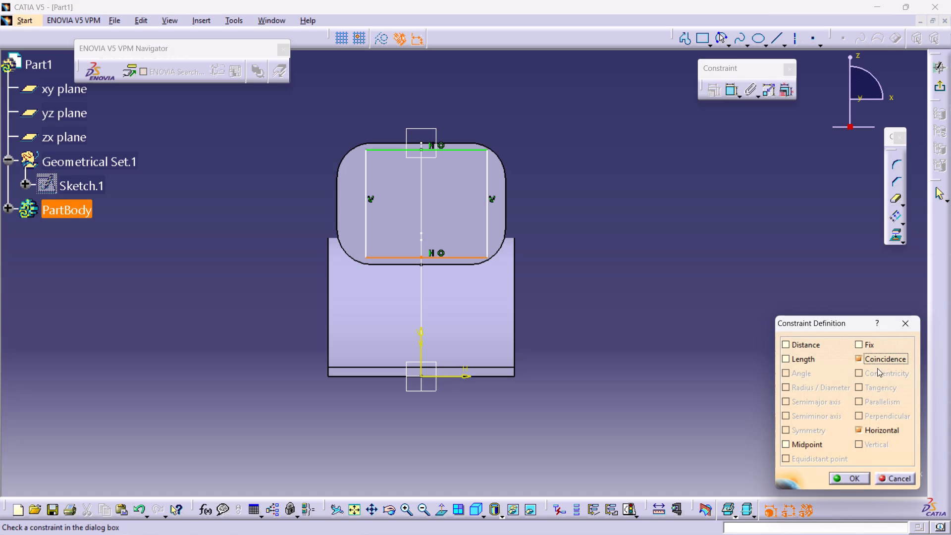
pyautogui.click(838, 481)
pyautogui.click(620, 394)
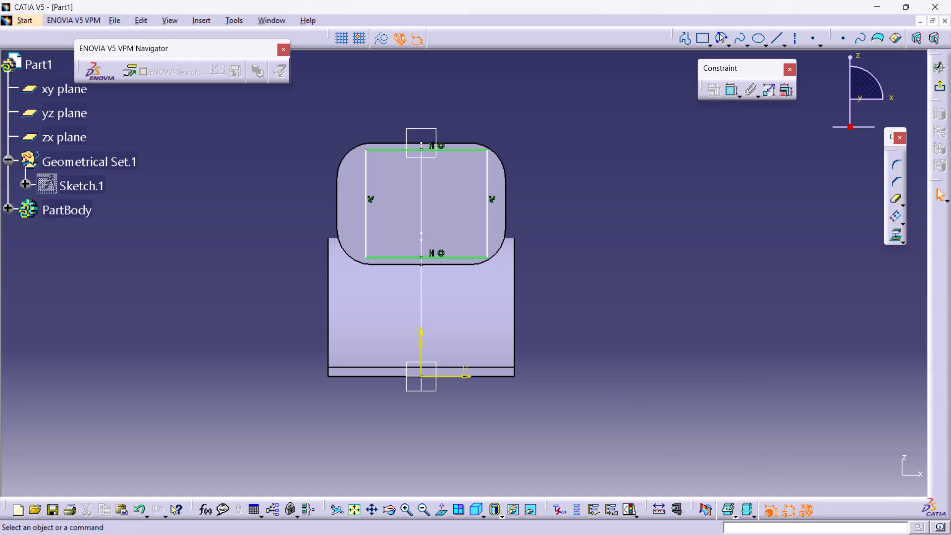
# Constrain the rectangle's two top corner points to be symmetric about the sketch's vertical axis.
pyautogui.click(485, 149)
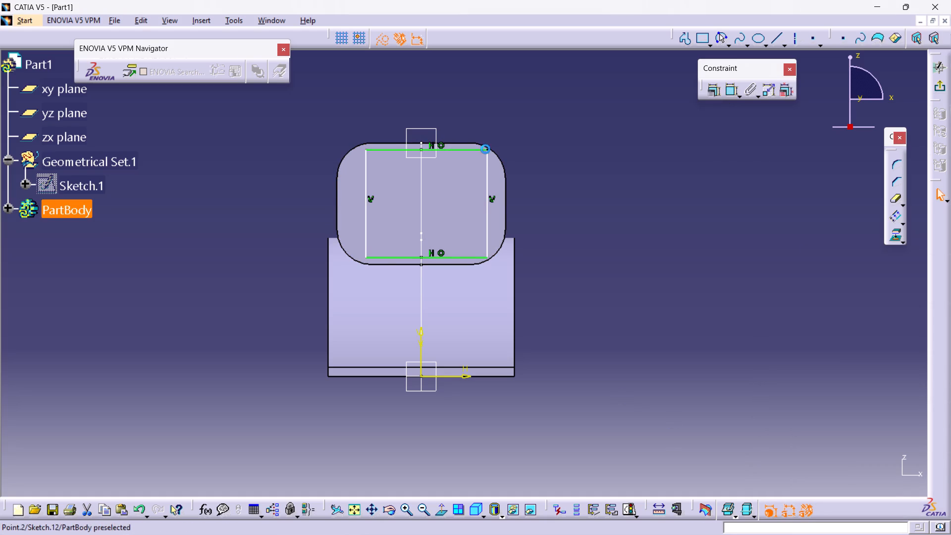
pyautogui.keyDown('ctrl'); pyautogui.click(368, 149); pyautogui.keyUp('ctrl')
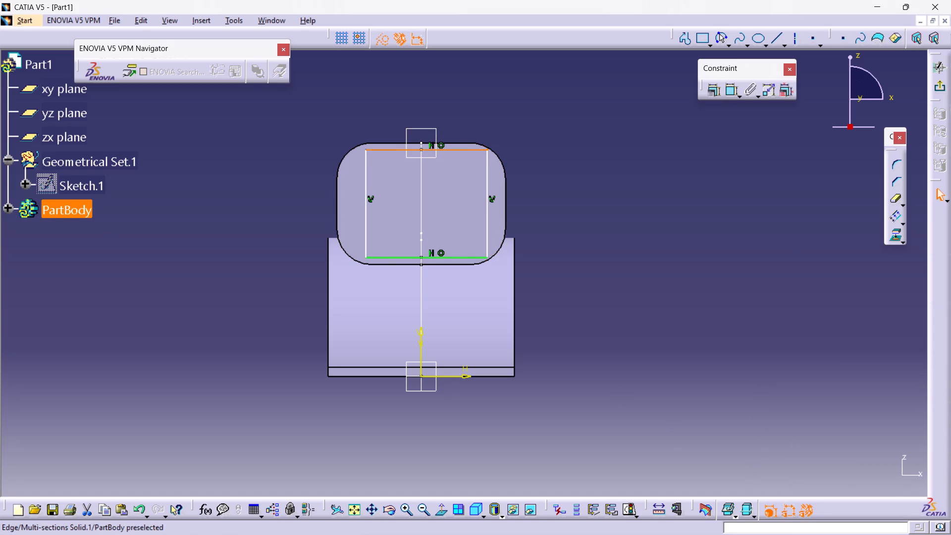
pyautogui.click(575, 171)
pyautogui.keyDown('ctrl'); pyautogui.click(487, 149); pyautogui.keyUp('ctrl')
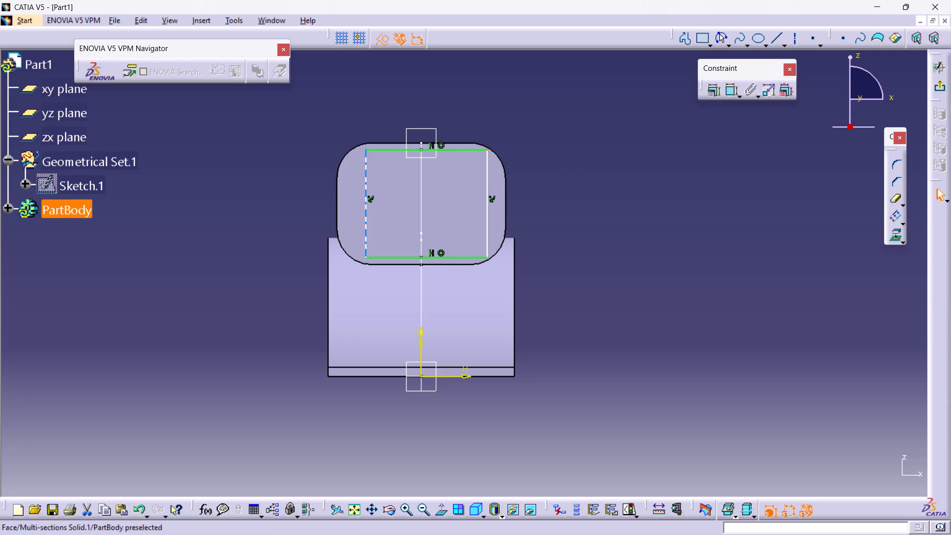
pyautogui.keyDown('ctrl'); pyautogui.click(365, 150); pyautogui.keyUp('ctrl')
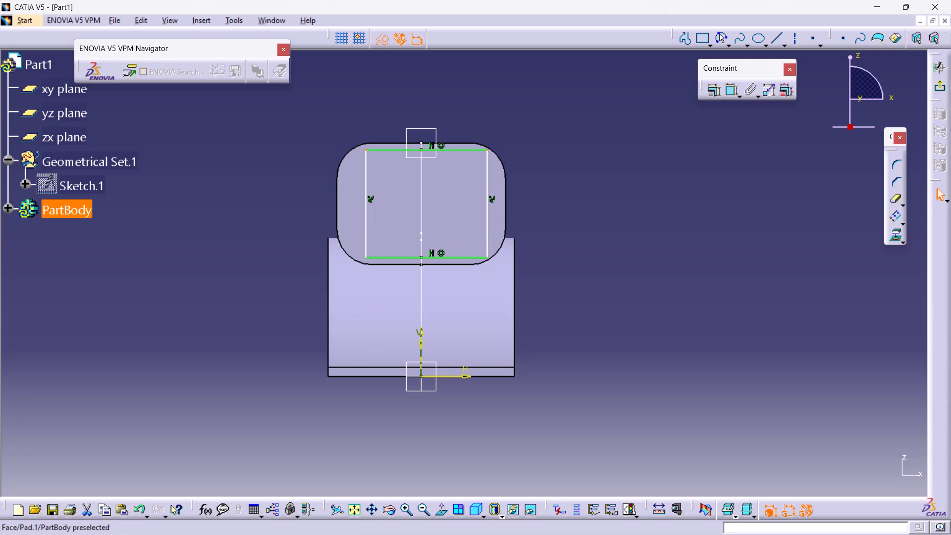
pyautogui.keyDown('ctrl'); pyautogui.click(424, 338); pyautogui.keyUp('ctrl')
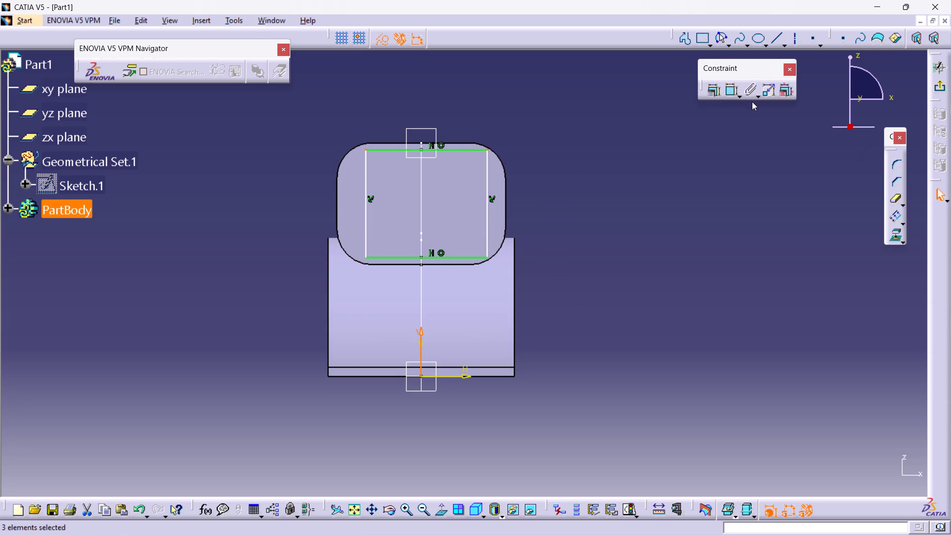
pyautogui.click(716, 92)
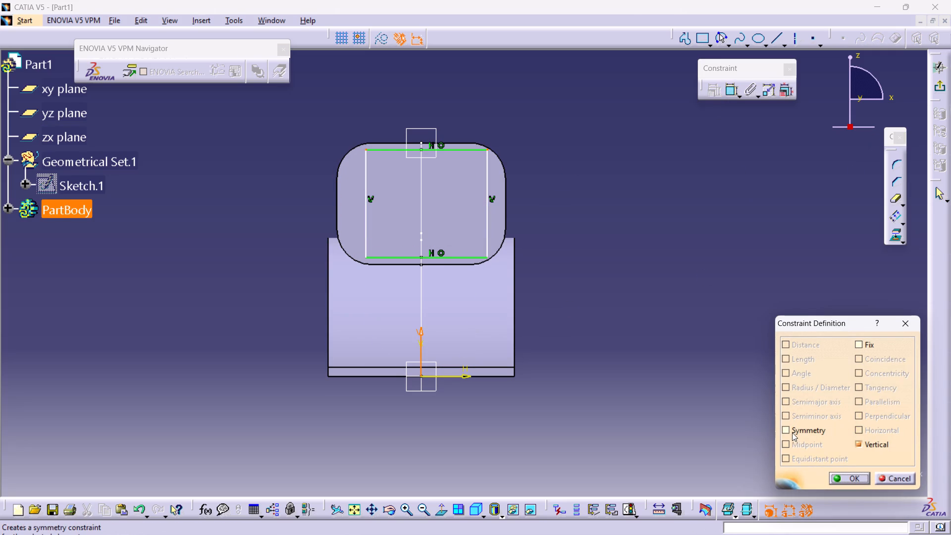
pyautogui.click(792, 430)
pyautogui.click(850, 475)
pyautogui.click(683, 320)
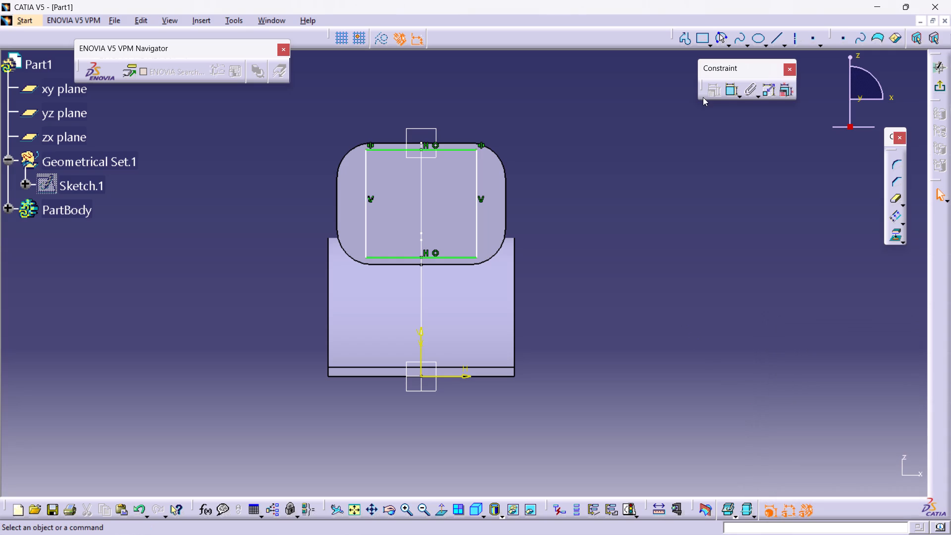
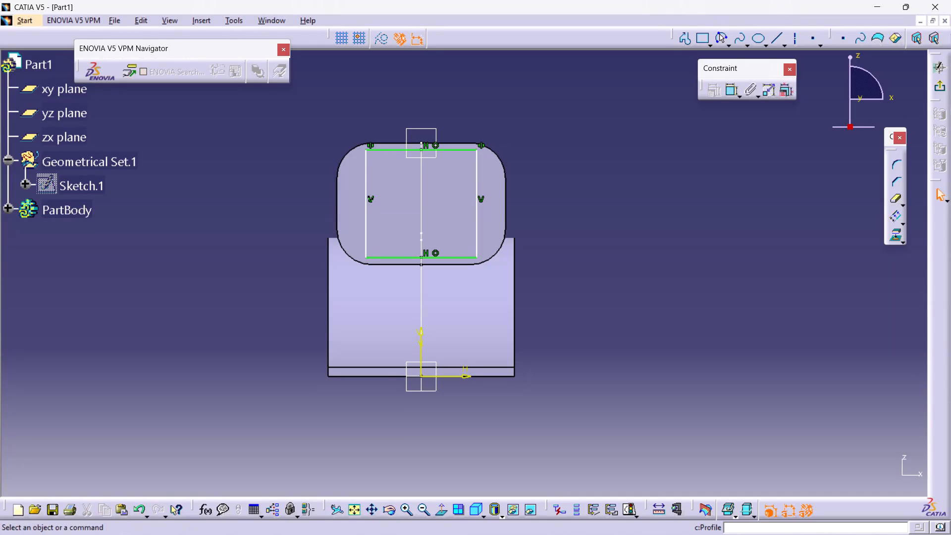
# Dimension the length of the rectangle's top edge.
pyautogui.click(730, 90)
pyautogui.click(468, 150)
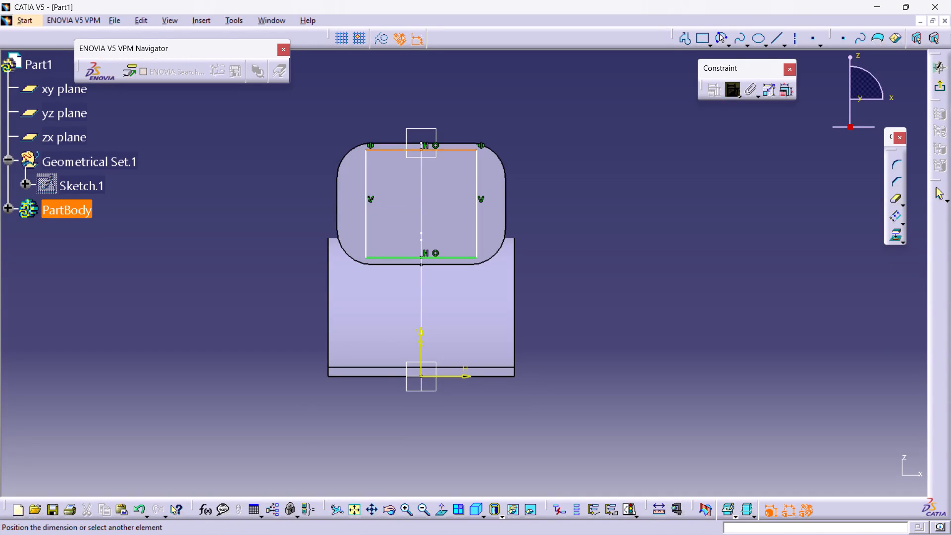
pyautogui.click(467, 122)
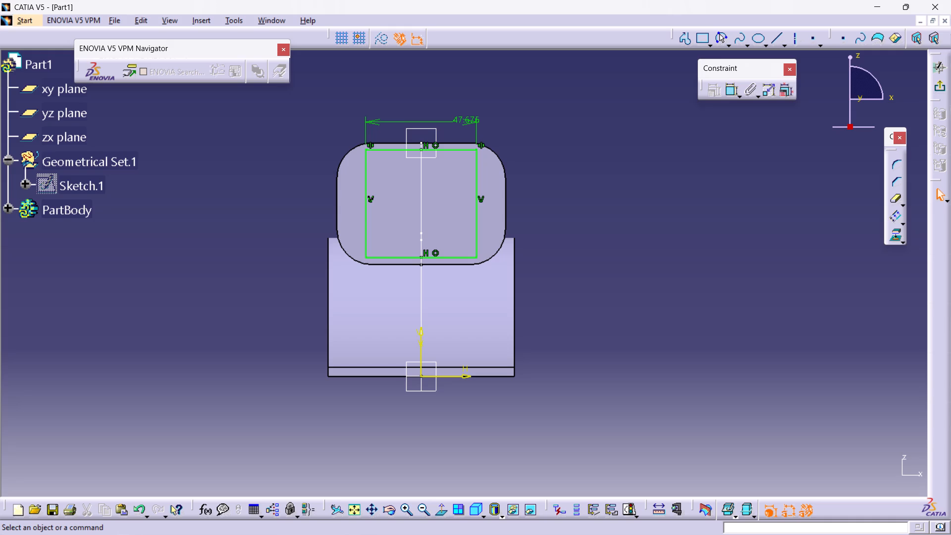
# Dimension the gap between the rectangle's right edge and the right side of the duct's end face.
pyautogui.doubleClick(731, 91)
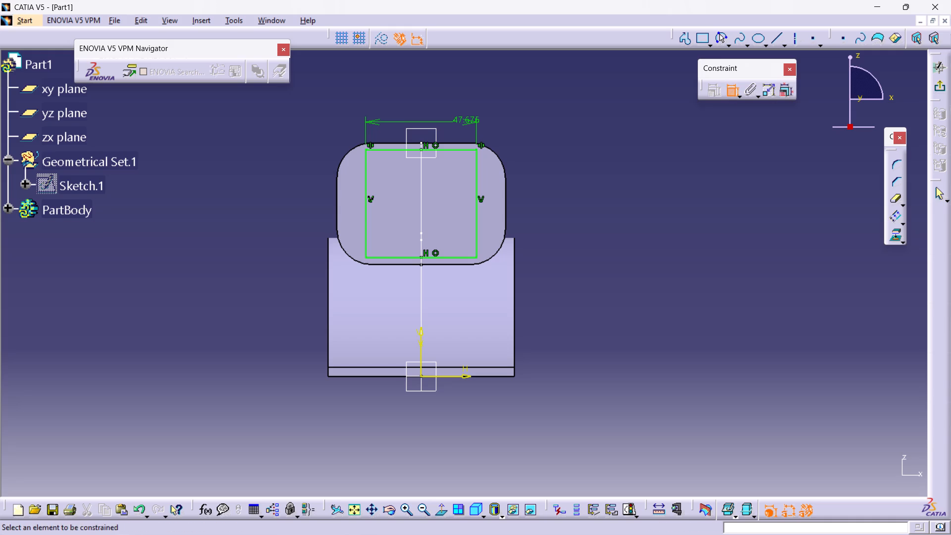
pyautogui.click(478, 214)
pyautogui.click(507, 203)
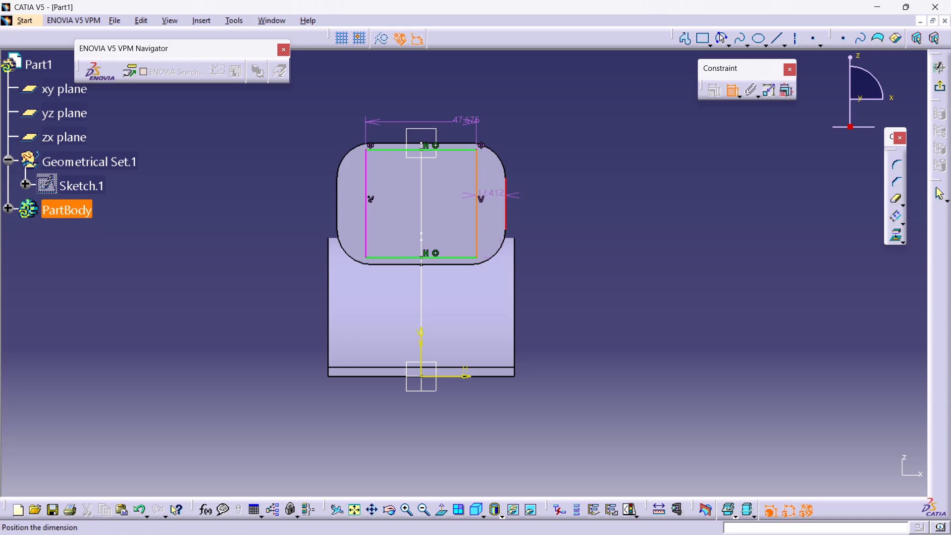
pyautogui.click(533, 186)
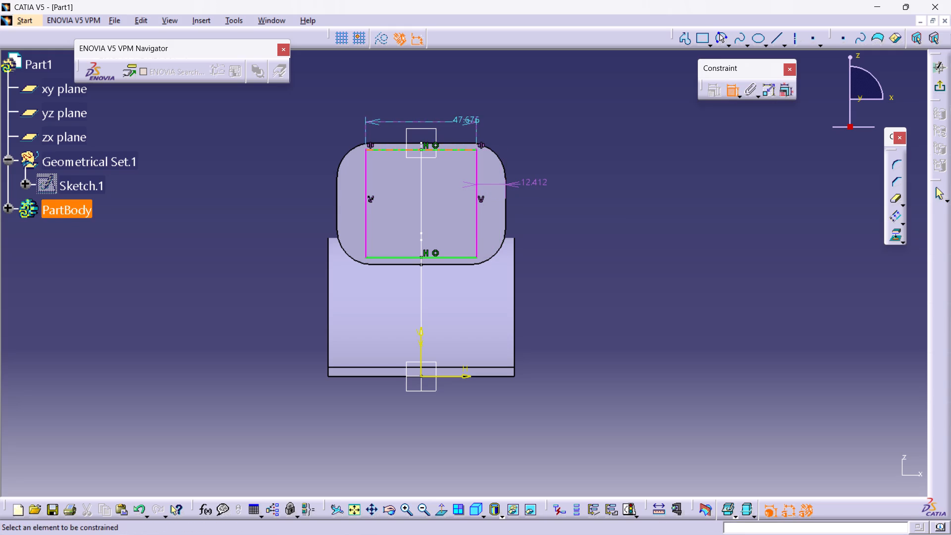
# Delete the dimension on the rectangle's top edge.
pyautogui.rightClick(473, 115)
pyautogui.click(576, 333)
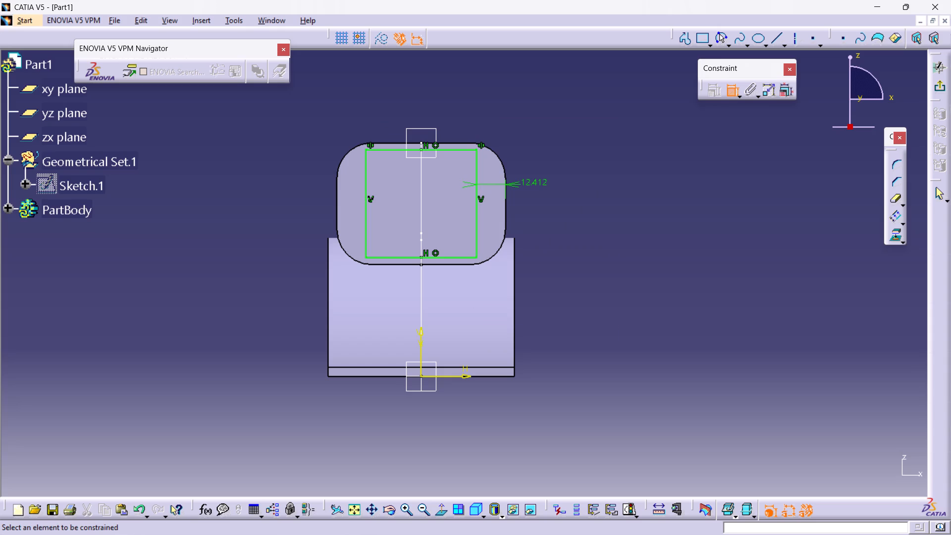
# Set the gap between the rectangle's right edge and the side of the end face to 3 mm.
pyautogui.doubleClick(535, 182)
pyautogui.press('3')
pyautogui.press('Return')
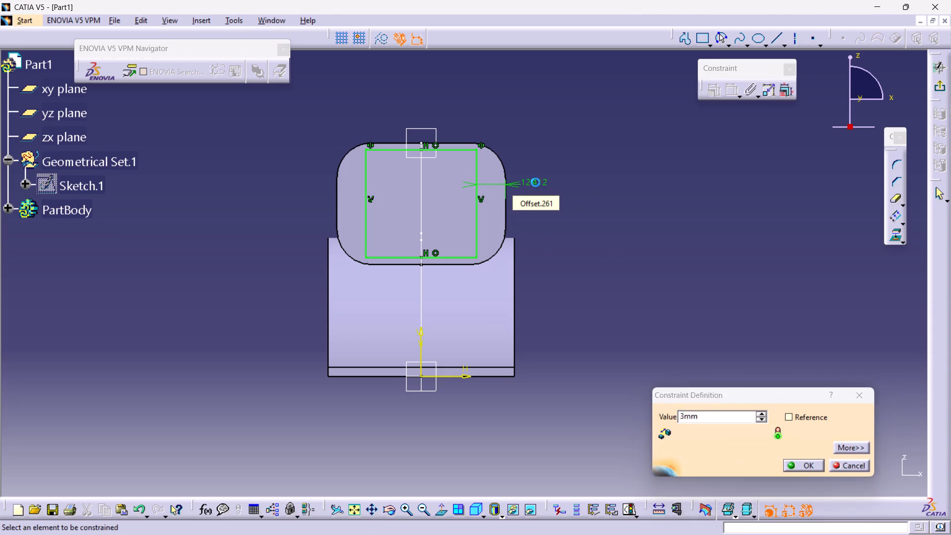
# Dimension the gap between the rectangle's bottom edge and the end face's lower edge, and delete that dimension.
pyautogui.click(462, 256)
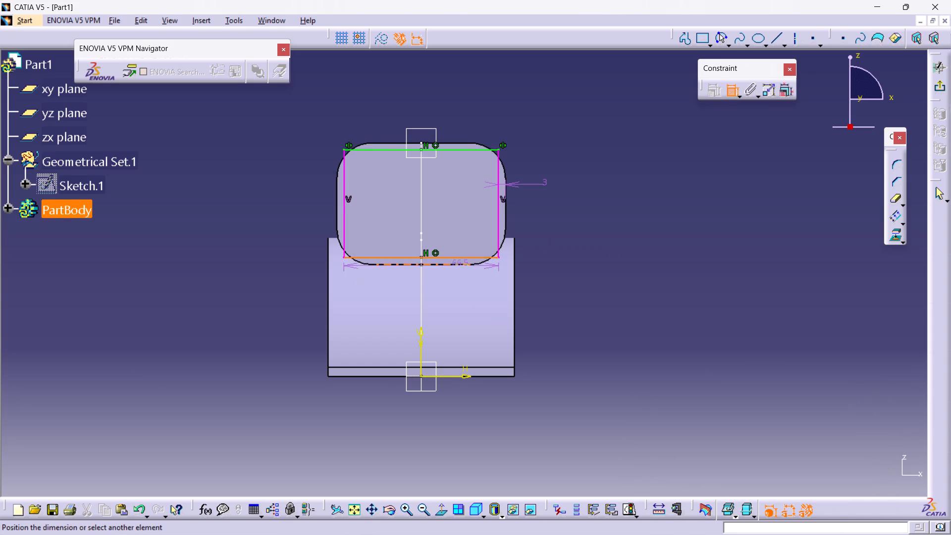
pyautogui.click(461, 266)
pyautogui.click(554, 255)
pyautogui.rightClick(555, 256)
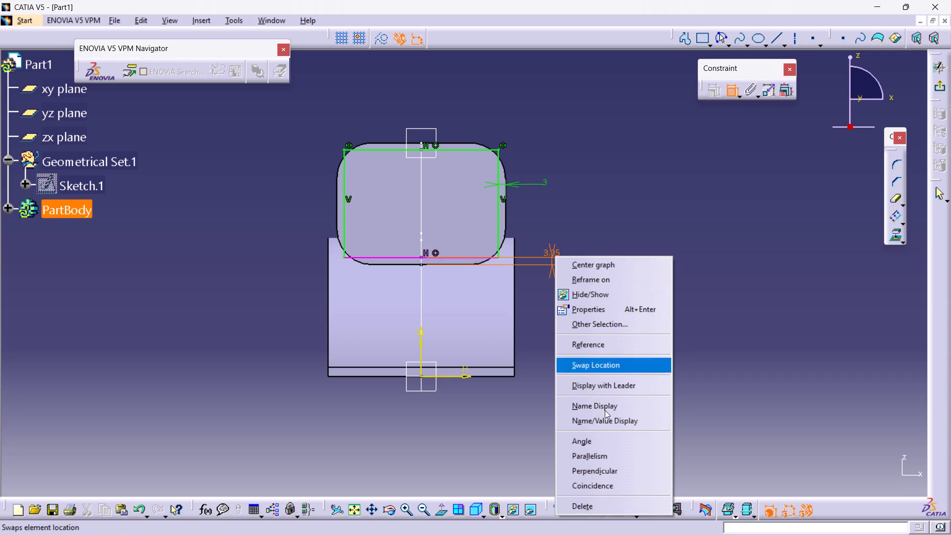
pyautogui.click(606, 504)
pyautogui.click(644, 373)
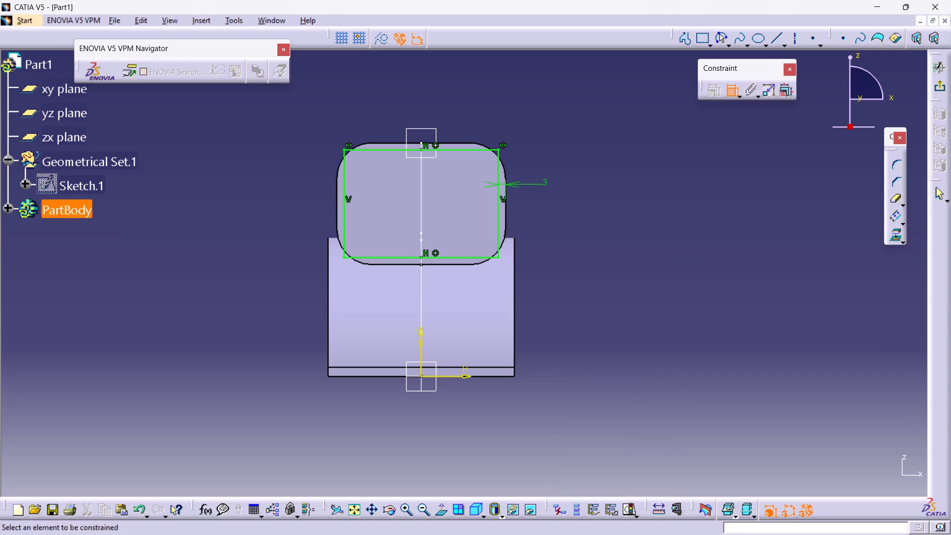
# Round all four corners of the rectangle with a 15 mm radius and exit the sketch.
pyautogui.moveTo(517, 153); pyautogui.dragTo(491, 141)
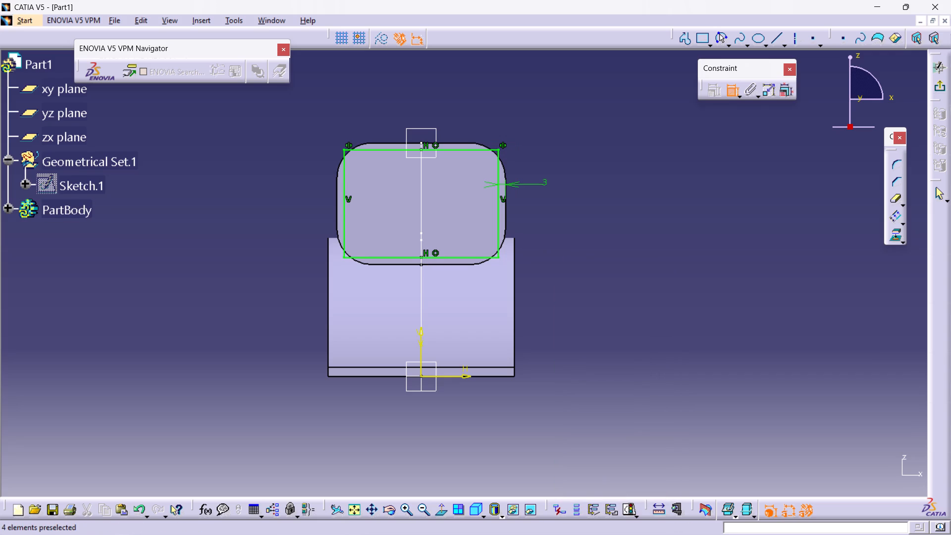
pyautogui.click(733, 85)
pyautogui.moveTo(493, 141); pyautogui.dragTo(516, 163)
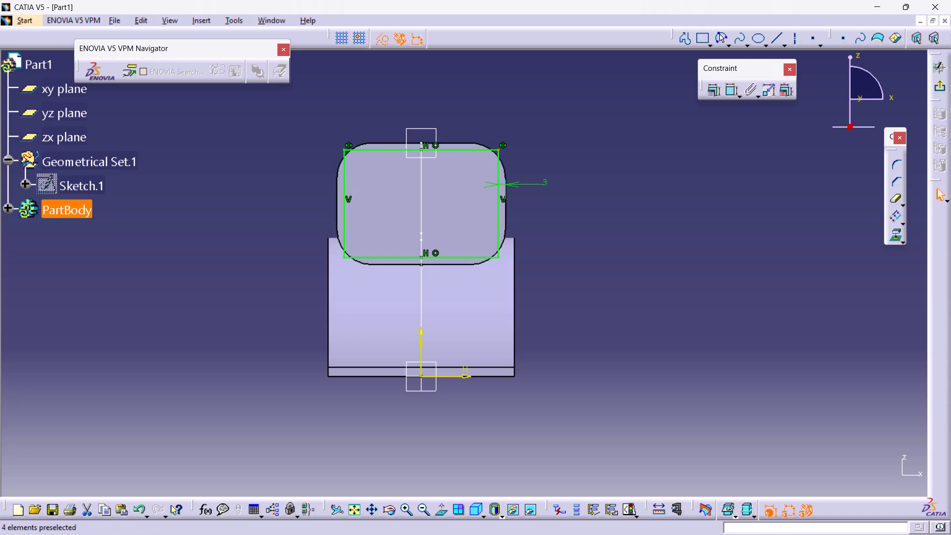
pyautogui.keyDown('ctrl'); pyautogui.moveTo(330, 141); pyautogui.dragTo(350, 158); pyautogui.keyUp('ctrl')
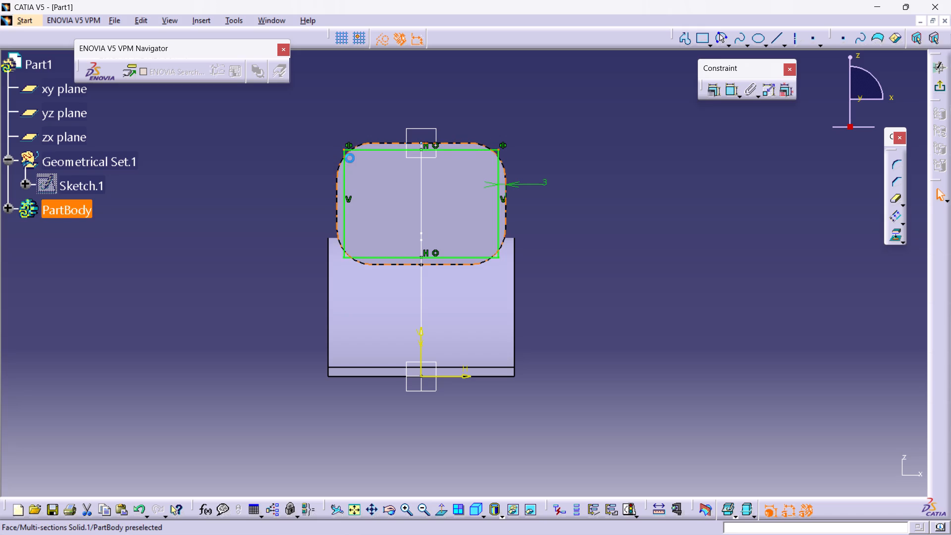
pyautogui.keyDown('ctrl'); pyautogui.moveTo(320, 253); pyautogui.dragTo(355, 265); pyautogui.keyUp('ctrl')
pyautogui.keyDown('ctrl'); pyautogui.moveTo(471, 248); pyautogui.dragTo(536, 277); pyautogui.keyUp('ctrl')
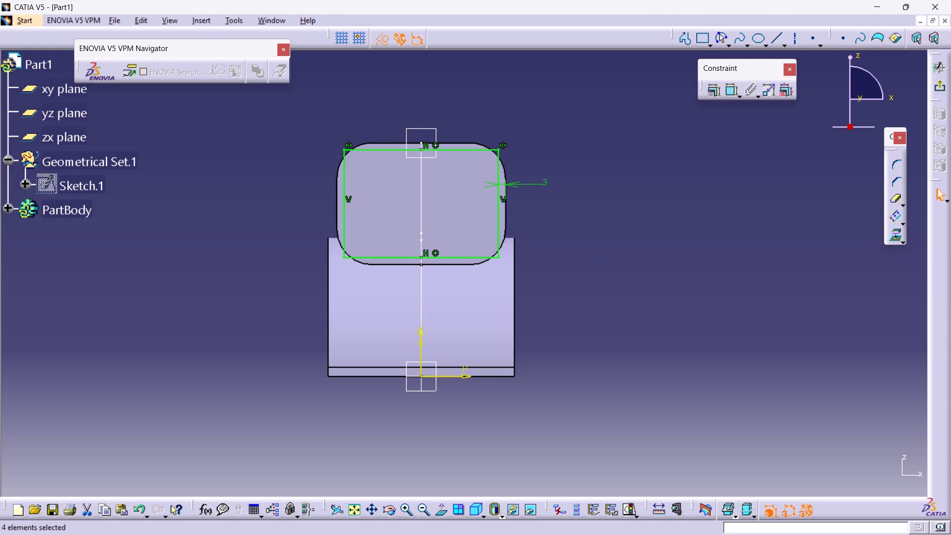
pyautogui.moveTo(517, 152); pyautogui.dragTo(486, 145)
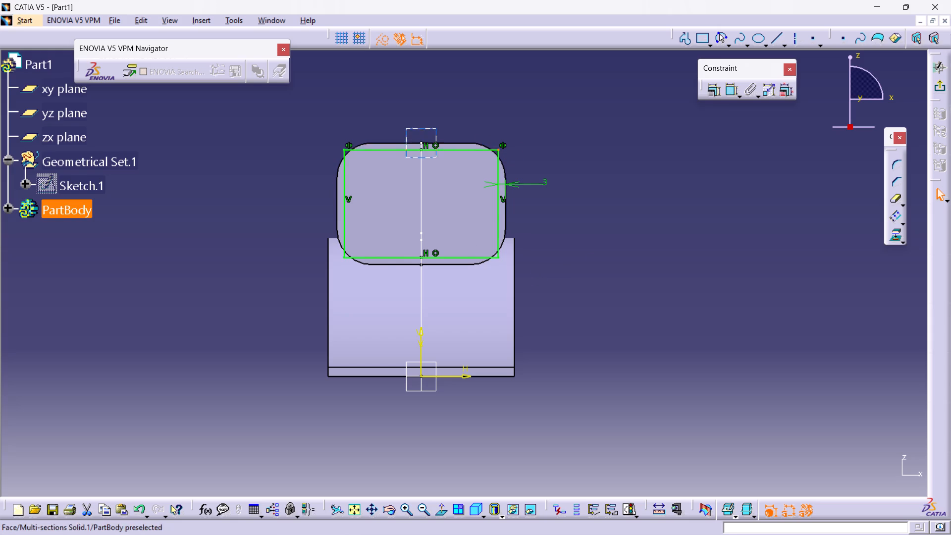
pyautogui.keyDown('ctrl'); pyautogui.moveTo(333, 146); pyautogui.dragTo(361, 162); pyautogui.keyUp('ctrl')
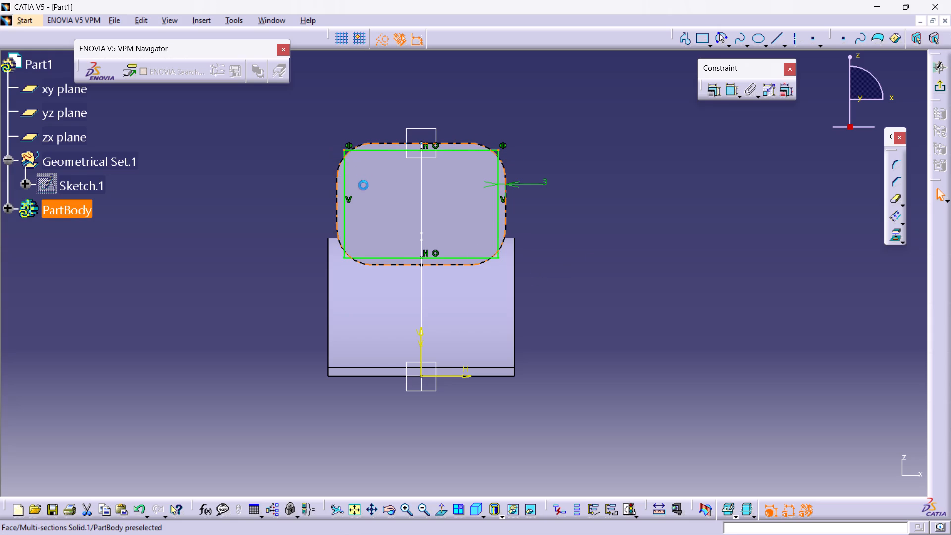
pyautogui.keyDown('ctrl'); pyautogui.moveTo(295, 249); pyautogui.dragTo(359, 271); pyautogui.keyUp('ctrl')
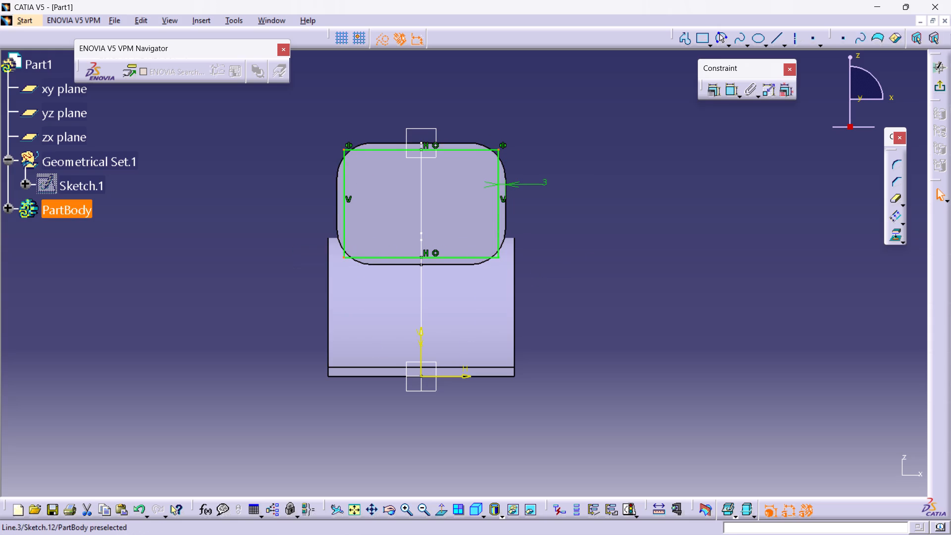
pyautogui.keyDown('ctrl'); pyautogui.moveTo(538, 259); pyautogui.dragTo(482, 251); pyautogui.keyUp('ctrl')
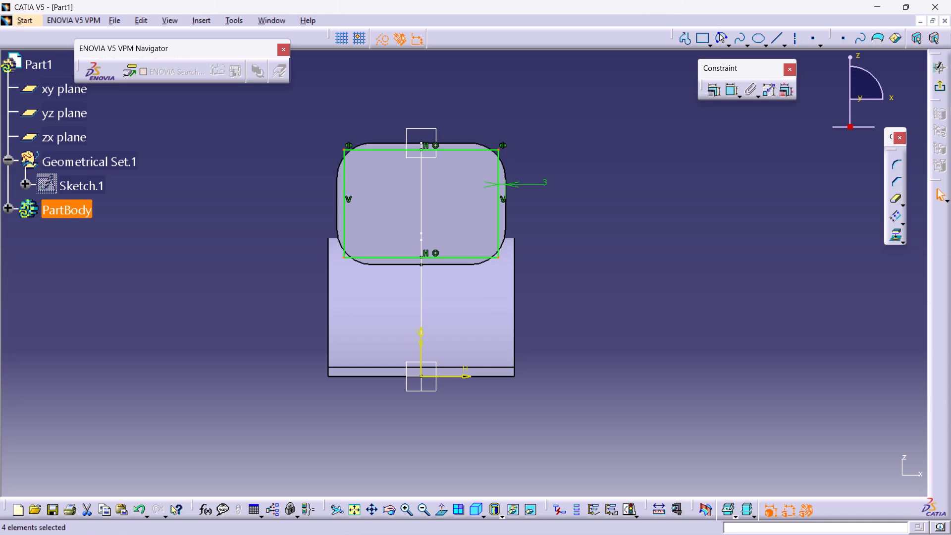
pyautogui.doubleClick(896, 164)
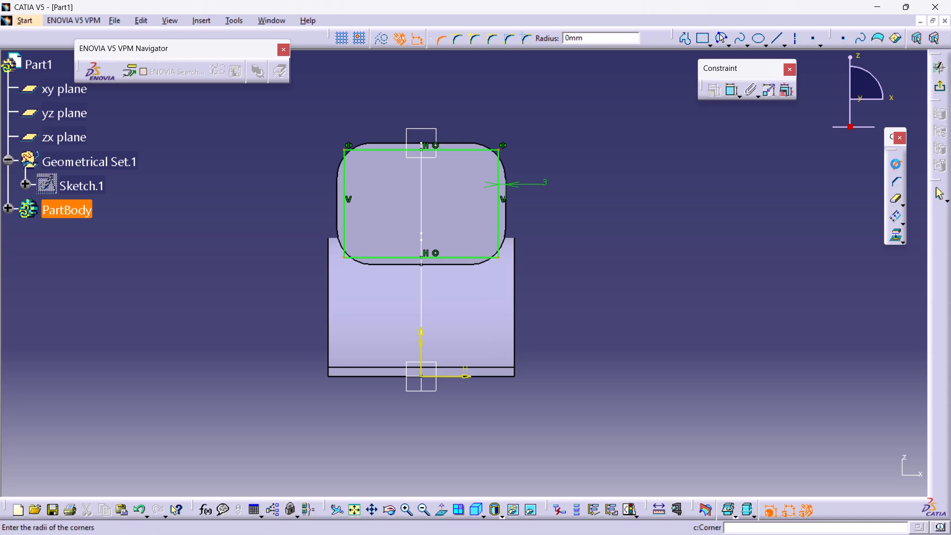
pyautogui.doubleClick(593, 39)
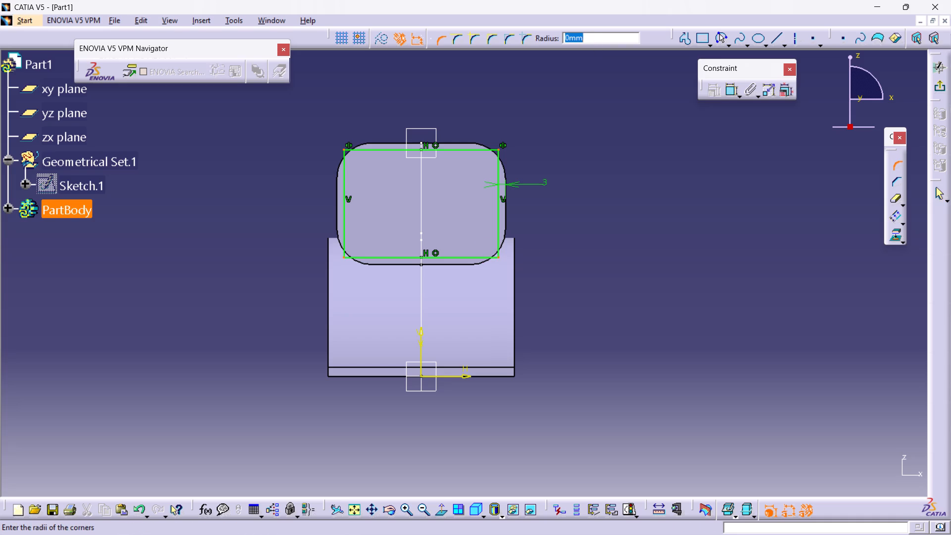
pyautogui.write('15')
pyautogui.press('Return')
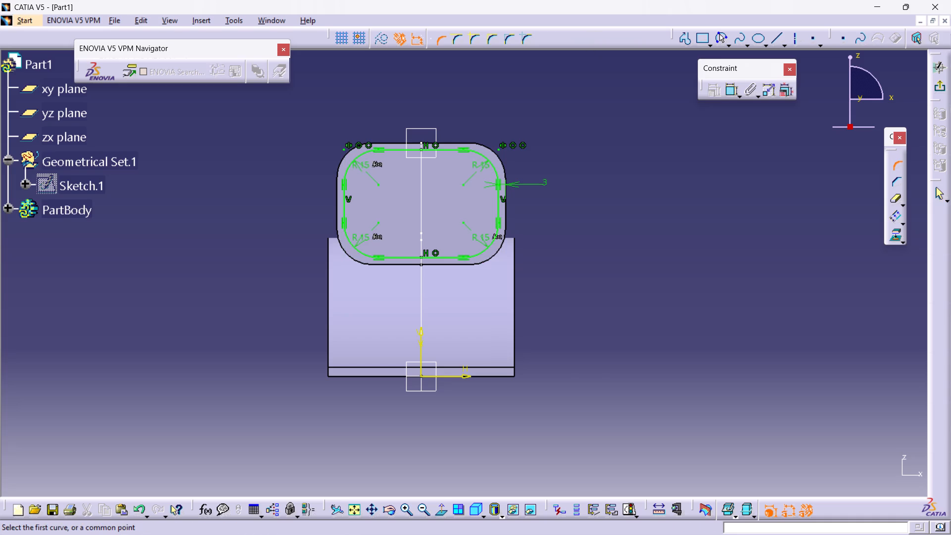
pyautogui.click(934, 82)
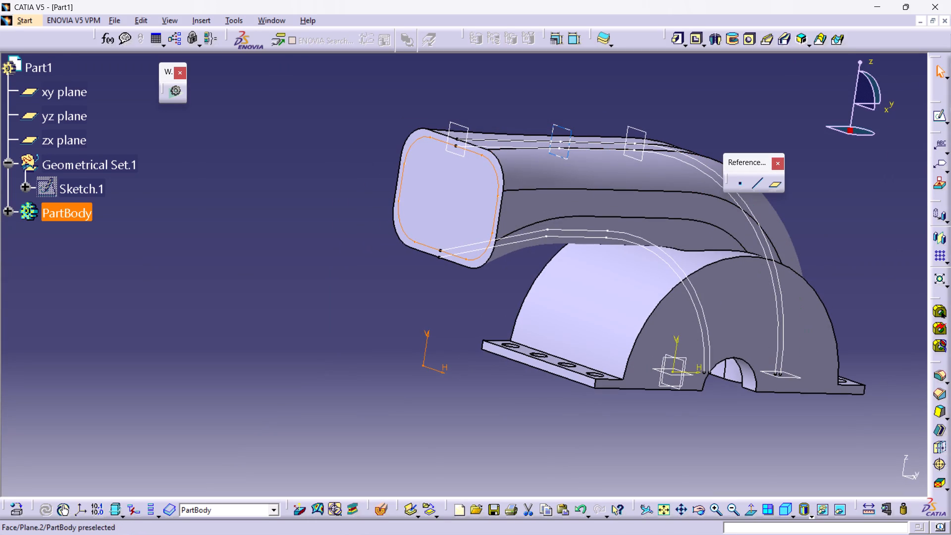
# Open a sketch on the second plane from the duct's free end and draw a rectangle inside the inner profile's outline.
pyautogui.click(571, 133)
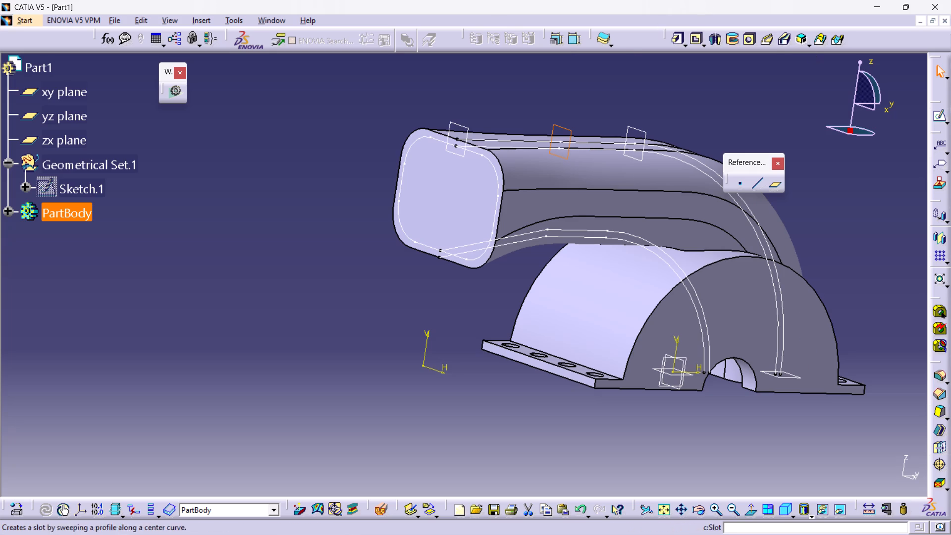
pyautogui.click(935, 119)
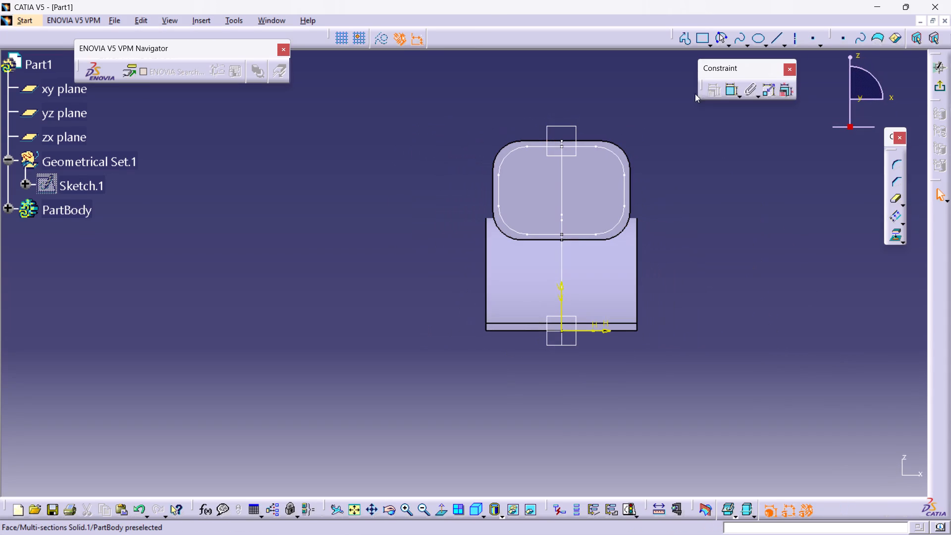
pyautogui.click(702, 36)
pyautogui.click(532, 160)
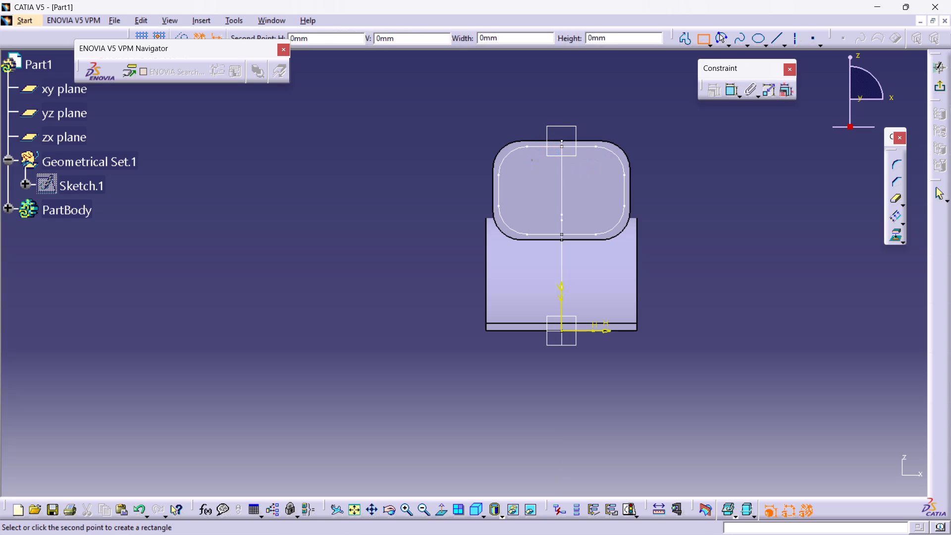
pyautogui.click(591, 224)
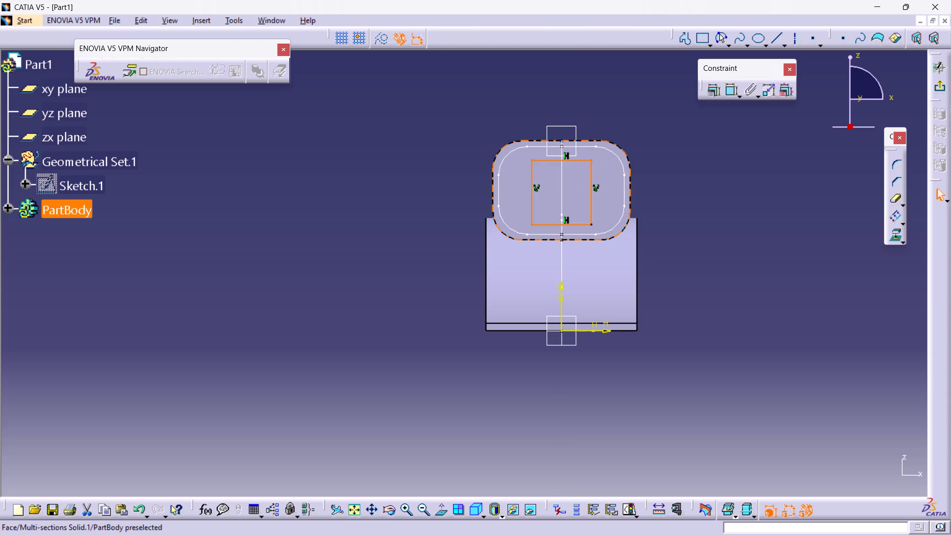
pyautogui.click(702, 183)
# Make the new rectangle's top edge coincident with the offset curve point just inside the duct's upper edge.
pyautogui.click(574, 161)
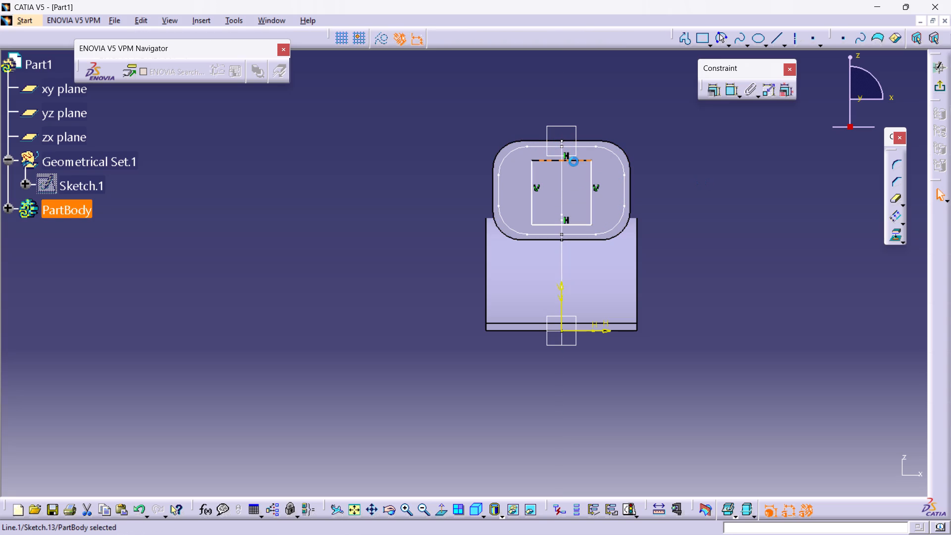
pyautogui.keyDown('ctrl'); pyautogui.click(562, 146); pyautogui.keyUp('ctrl')
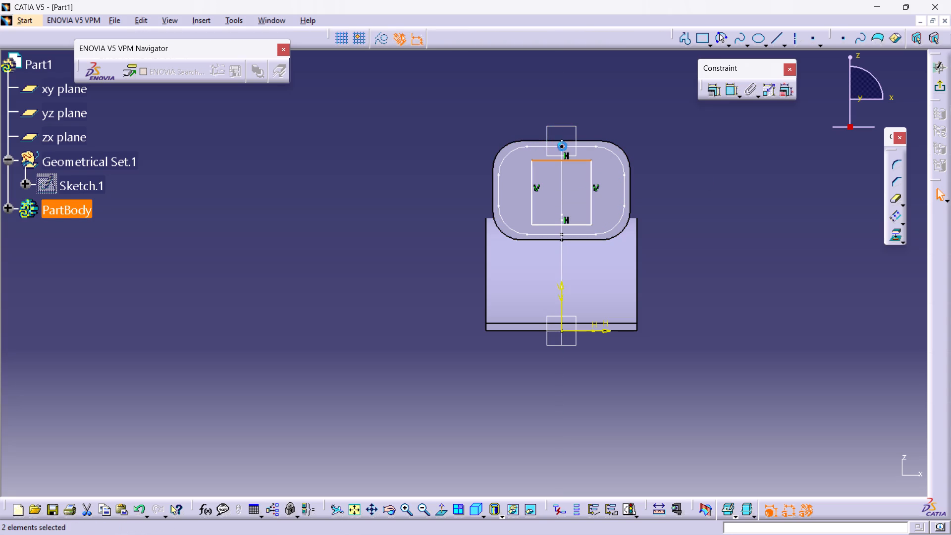
pyautogui.click(718, 92)
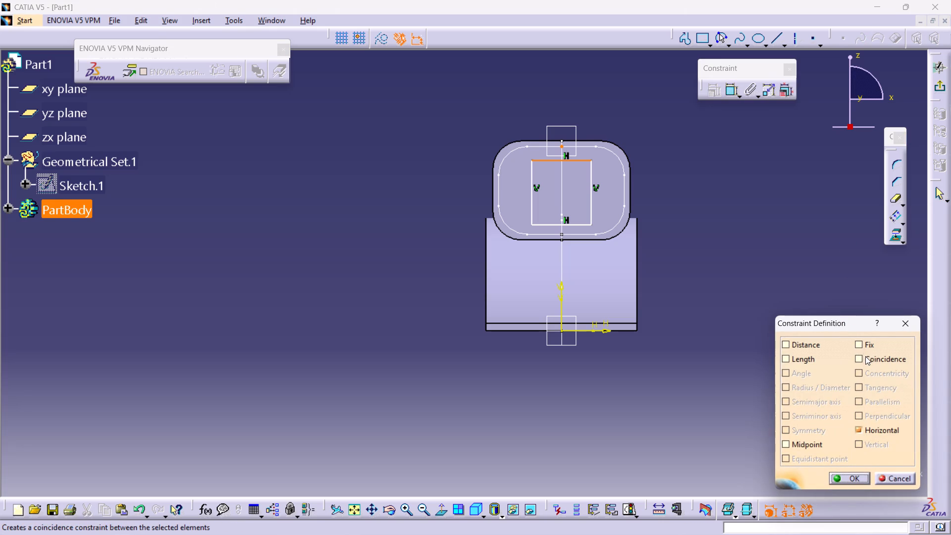
pyautogui.click(865, 356)
pyautogui.click(848, 477)
# Make the new rectangle's bottom edge coincident with the offset curve point just inside the duct's lower edge.
pyautogui.moveTo(742, 321); pyautogui.dragTo(742, 320, button='middle')
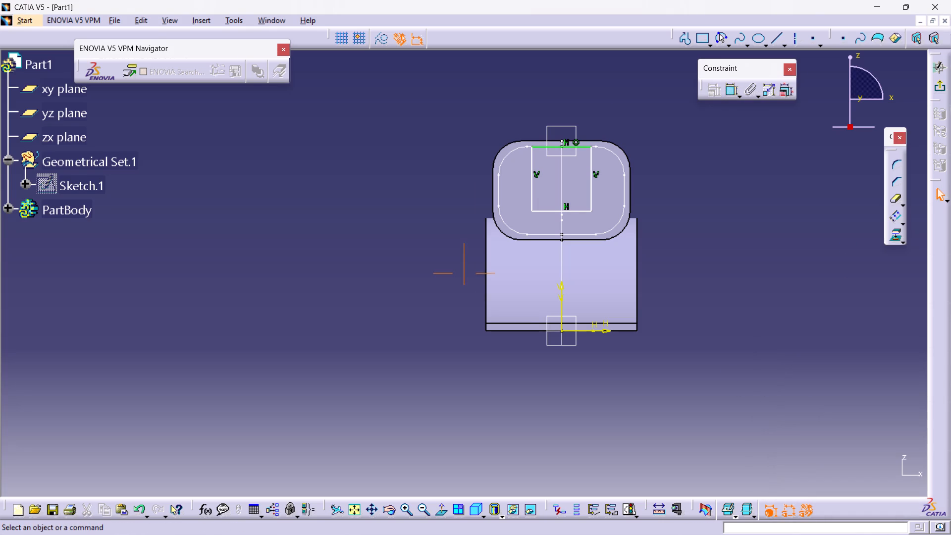
pyautogui.moveTo(742, 320); pyautogui.dragTo(715, 220, button='middle')
pyautogui.moveTo(715, 220); pyautogui.dragTo(716, 317, button='middle')
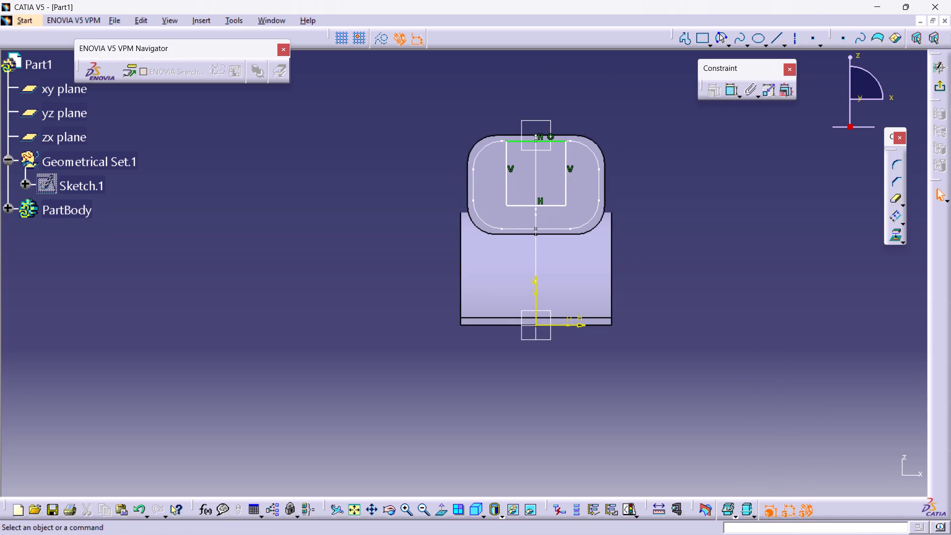
pyautogui.click(546, 203)
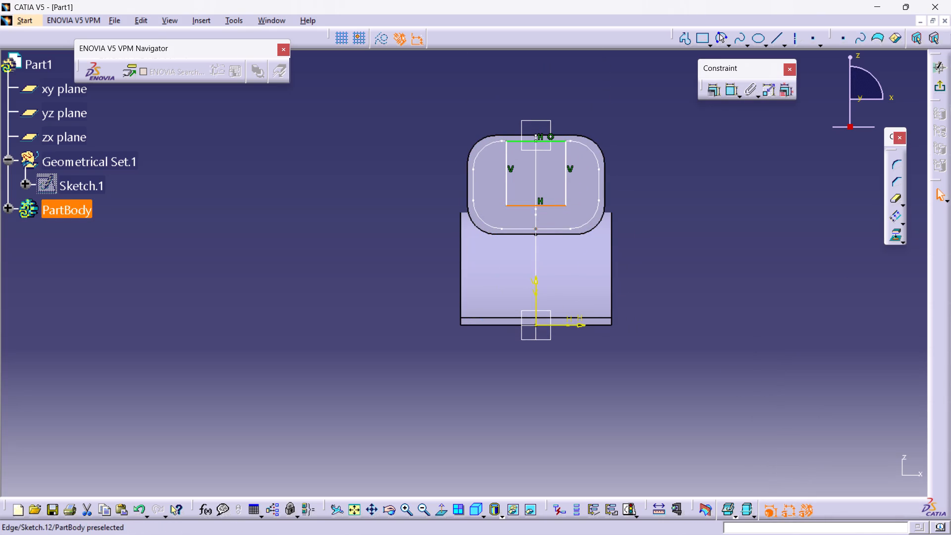
pyautogui.keyDown('ctrl'); pyautogui.click(535, 228); pyautogui.keyUp('ctrl')
pyautogui.click(715, 91)
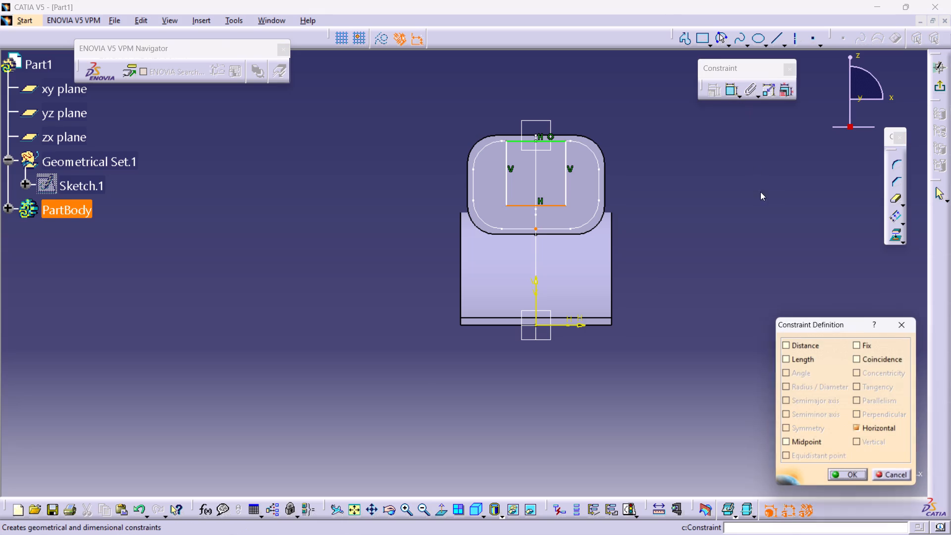
pyautogui.click(876, 355)
pyautogui.click(839, 479)
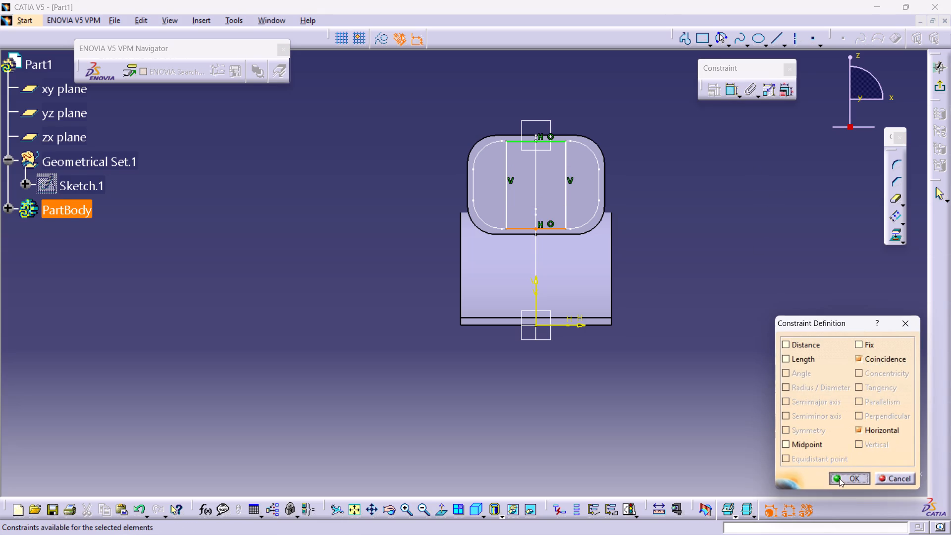
# Make the rectangle's two bottom corner points symmetric about the sketch's vertical axis.
pyautogui.click(740, 384)
pyautogui.keyDown('ctrl'); pyautogui.click(567, 228); pyautogui.keyUp('ctrl')
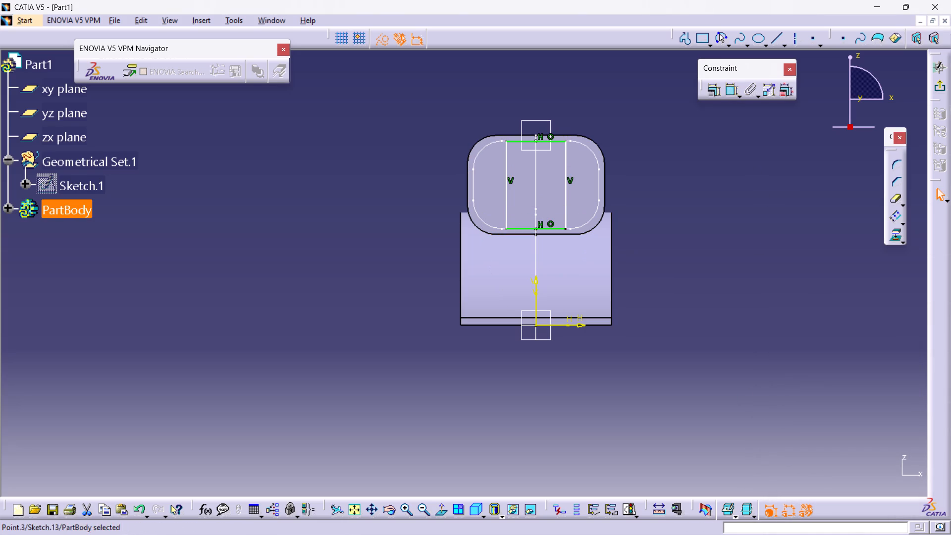
pyautogui.keyDown('ctrl'); pyautogui.click(505, 227); pyautogui.keyUp('ctrl')
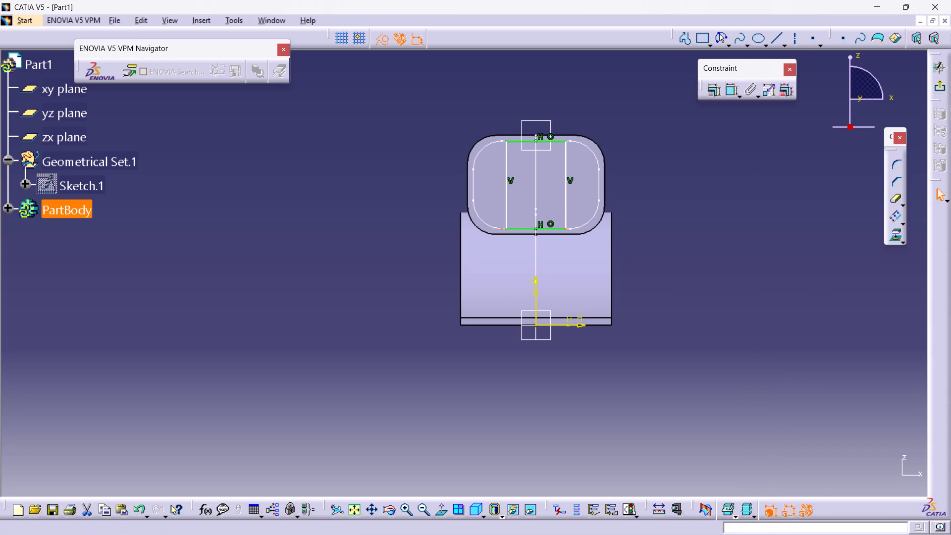
pyautogui.click(679, 195)
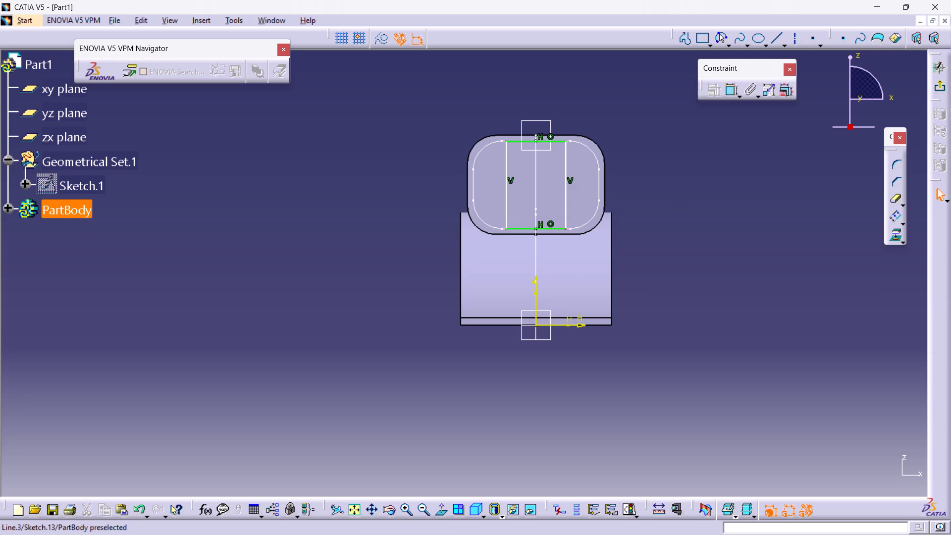
pyautogui.keyDown('ctrl'); pyautogui.click(565, 229); pyautogui.keyUp('ctrl')
pyautogui.keyDown('ctrl'); pyautogui.click(507, 228); pyautogui.keyUp('ctrl')
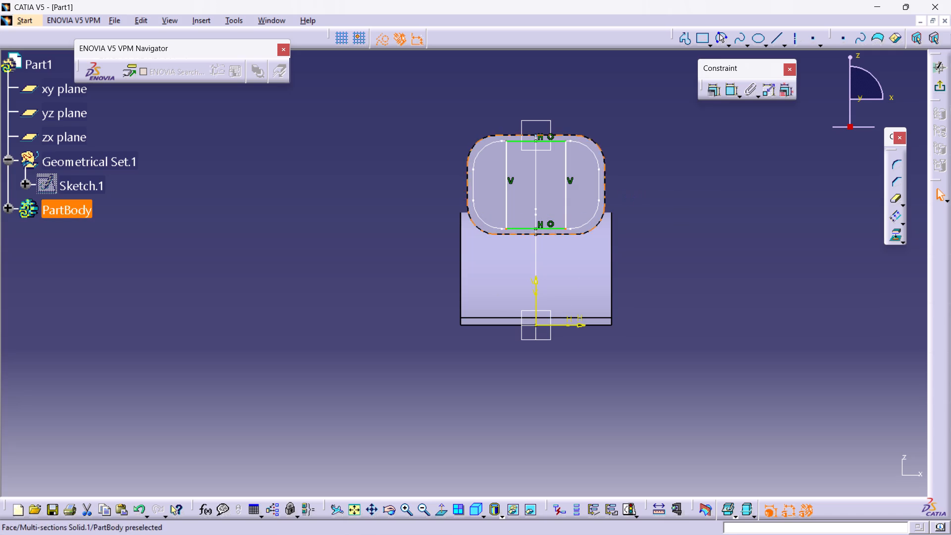
pyautogui.keyDown('ctrl'); pyautogui.click(536, 289); pyautogui.keyUp('ctrl')
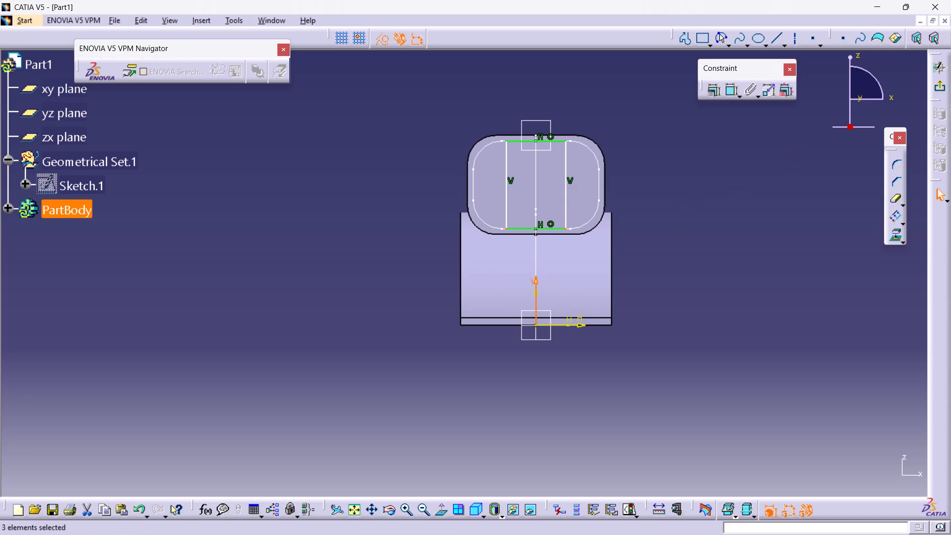
pyautogui.click(714, 90)
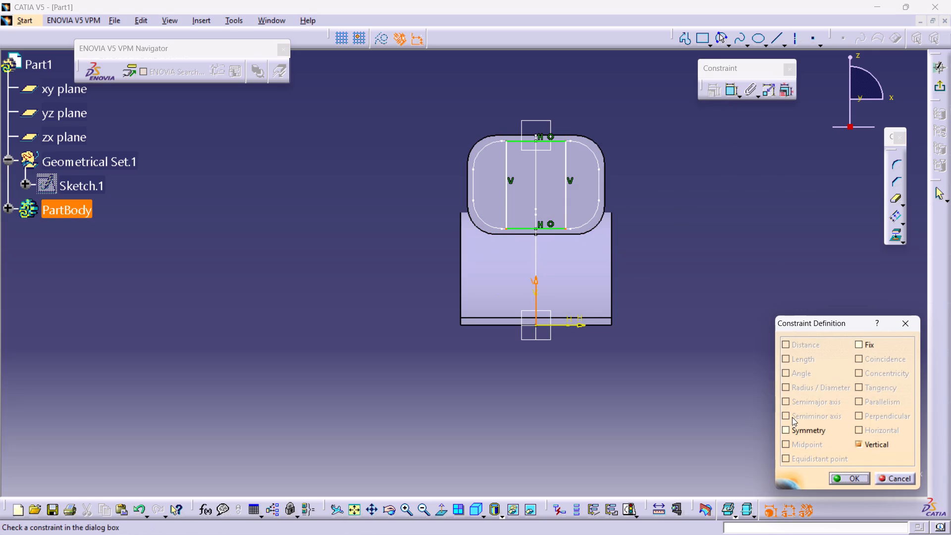
pyautogui.click(793, 431)
pyautogui.click(832, 475)
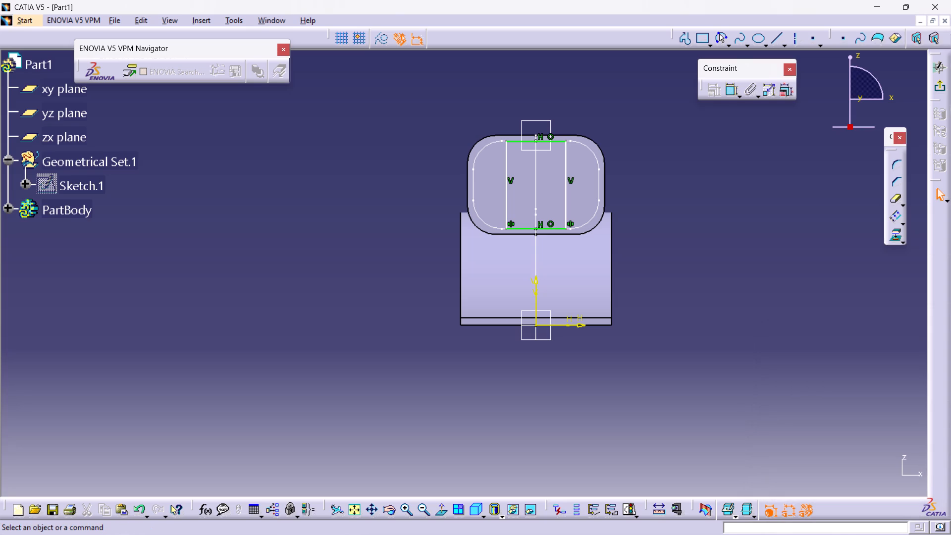
pyautogui.click(778, 371)
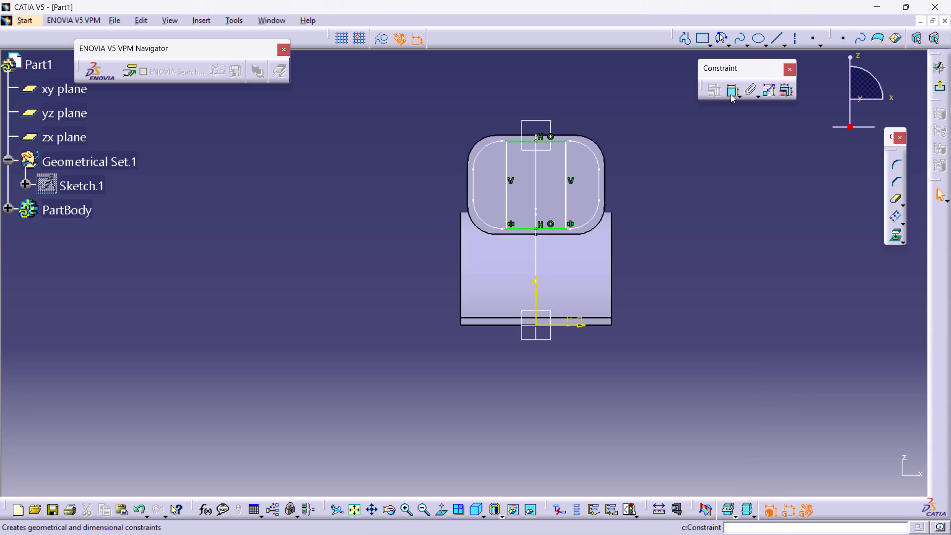
# Dimension the rectangle's right edge from the duct's right edge and set the distance to 3 mm.
pyautogui.doubleClick(729, 93)
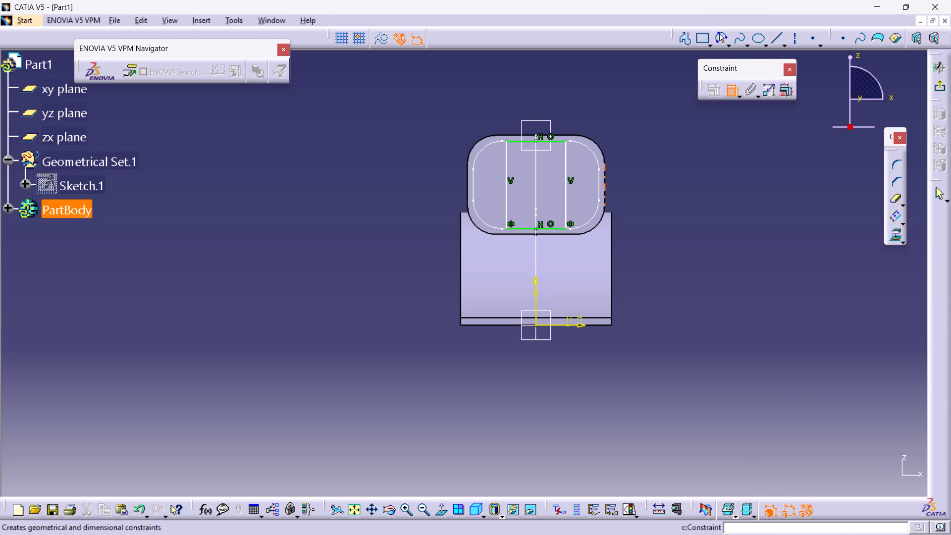
pyautogui.click(565, 193)
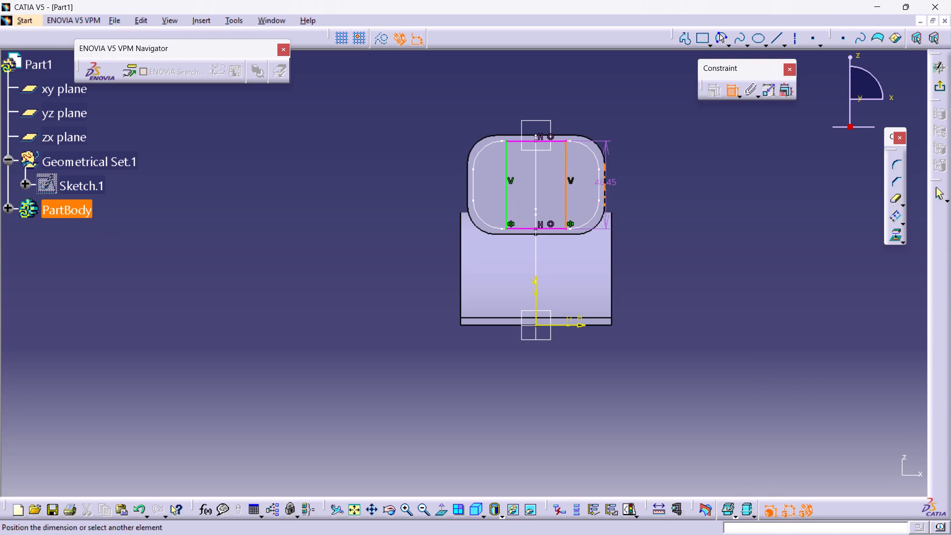
pyautogui.click(604, 185)
pyautogui.click(657, 190)
pyautogui.doubleClick(659, 187)
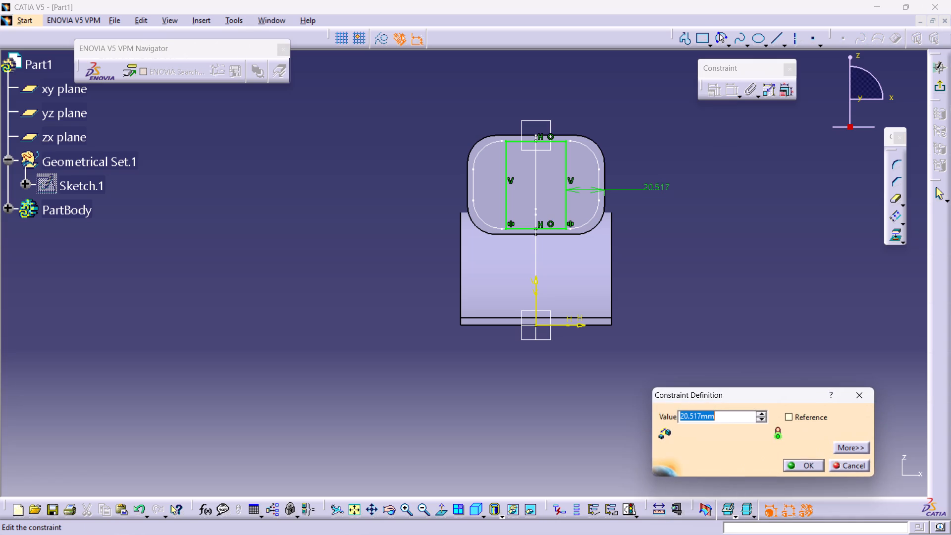
pyautogui.press('3')
pyautogui.press('Return')
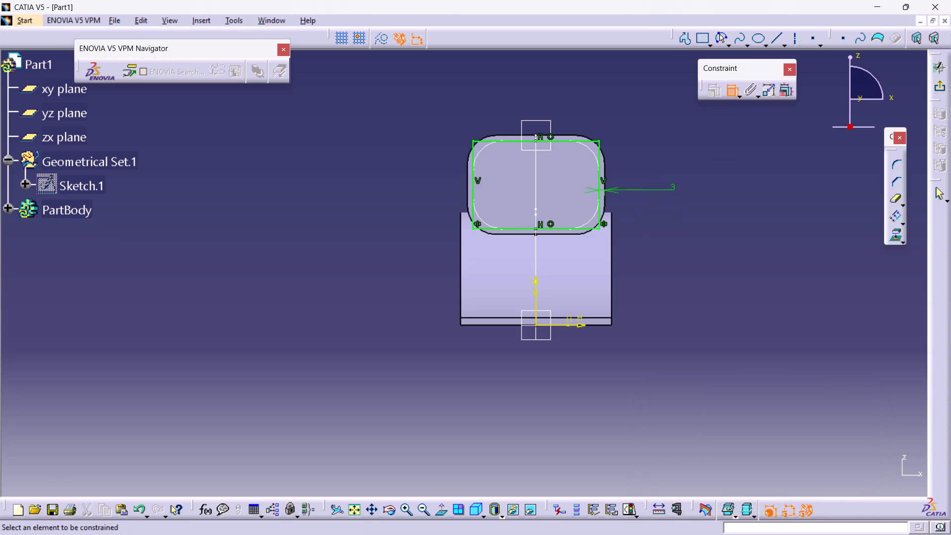
pyautogui.click(735, 145)
# Round all four corners of the rectangle with a 15 mm radius and exit the sketch.
pyautogui.moveTo(613, 151); pyautogui.dragTo(597, 138)
pyautogui.click(618, 152)
pyautogui.moveTo(614, 150); pyautogui.dragTo(590, 128)
pyautogui.moveTo(639, 171); pyautogui.dragTo(589, 118)
pyautogui.keyDown('ctrl'); pyautogui.moveTo(621, 145); pyautogui.dragTo(586, 128); pyautogui.keyUp('ctrl')
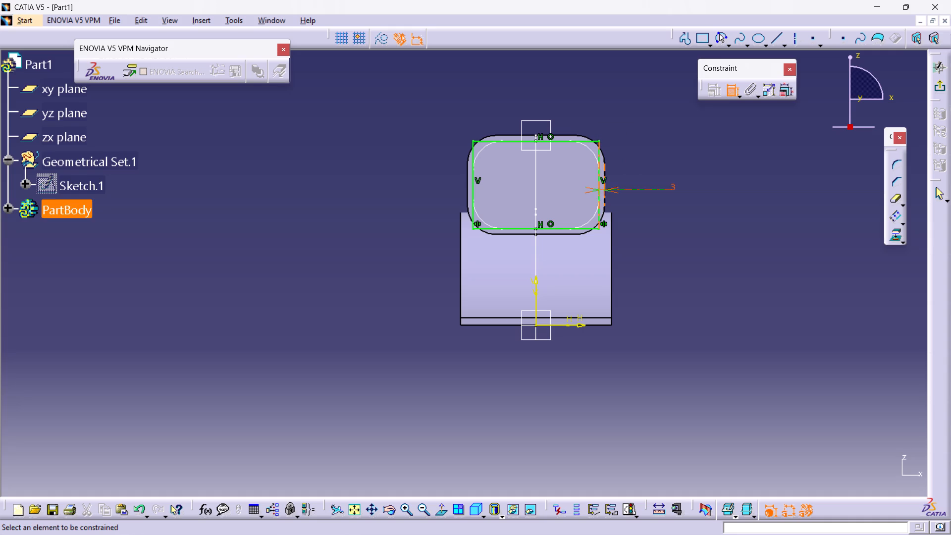
pyautogui.click(728, 93)
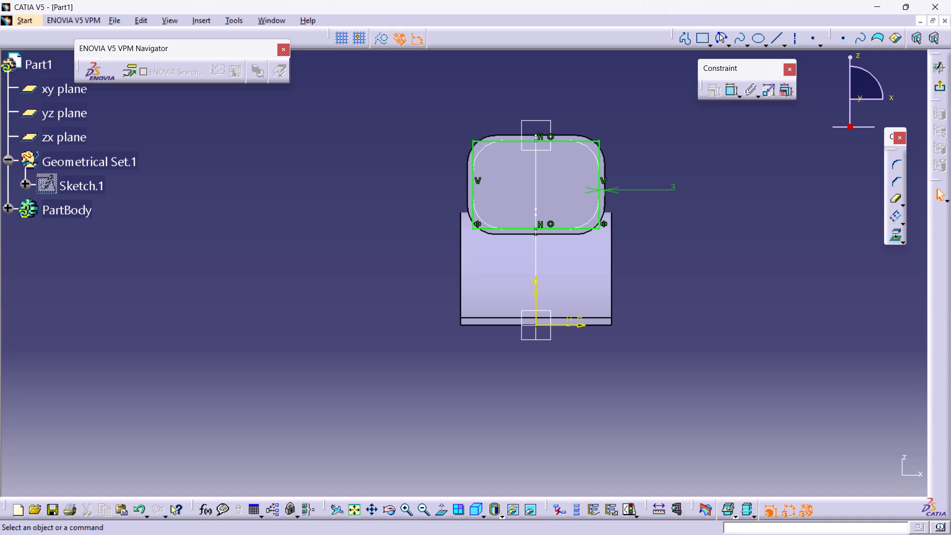
pyautogui.moveTo(616, 153); pyautogui.dragTo(590, 119)
pyautogui.keyDown('ctrl'); pyautogui.moveTo(458, 144); pyautogui.dragTo(464, 149); pyautogui.keyUp('ctrl')
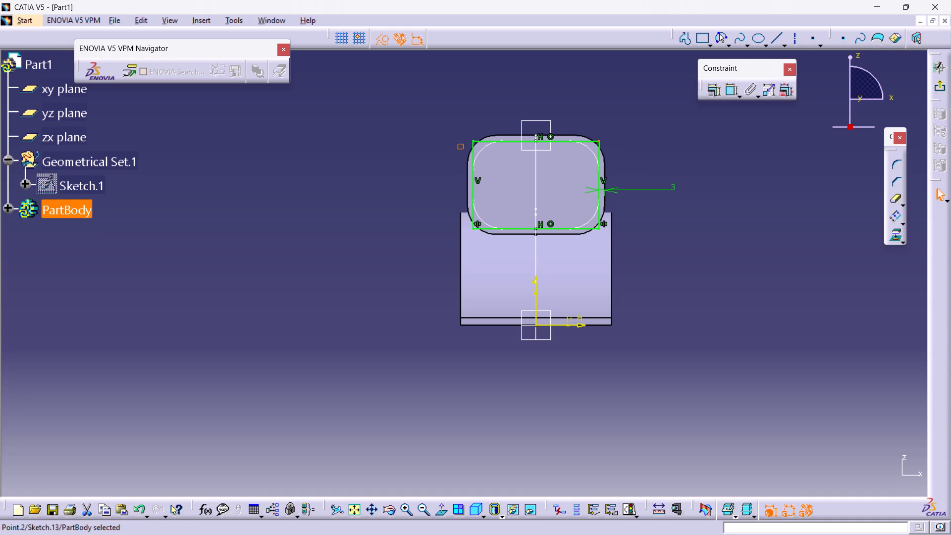
pyautogui.keyDown('ctrl'); pyautogui.moveTo(464, 149); pyautogui.dragTo(492, 142); pyautogui.keyUp('ctrl')
pyautogui.keyDown('ctrl'); pyautogui.moveTo(453, 138); pyautogui.dragTo(485, 152); pyautogui.keyUp('ctrl')
pyautogui.keyDown('ctrl'); pyautogui.moveTo(451, 220); pyautogui.dragTo(468, 224); pyautogui.keyUp('ctrl')
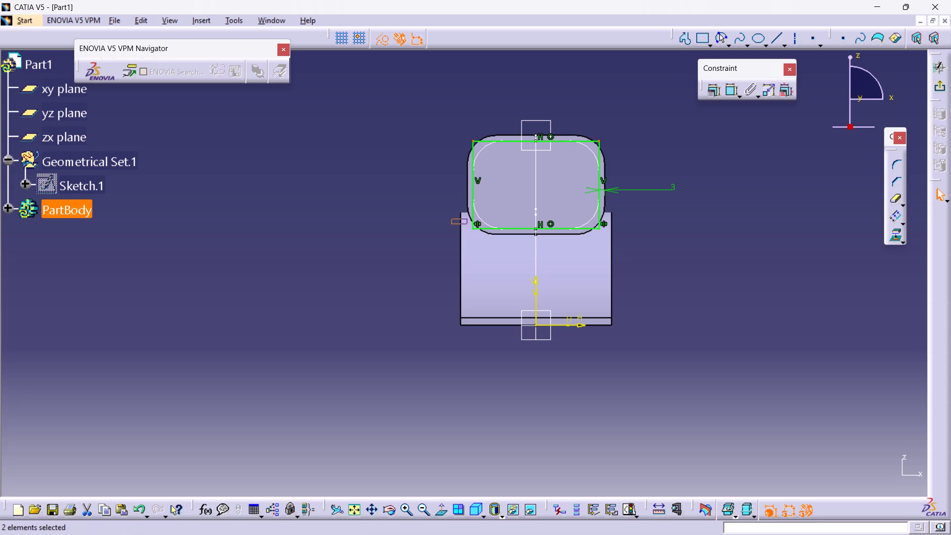
pyautogui.keyDown('ctrl'); pyautogui.moveTo(468, 224); pyautogui.dragTo(484, 236); pyautogui.keyUp('ctrl')
pyautogui.keyDown('ctrl'); pyautogui.moveTo(633, 246); pyautogui.dragTo(586, 219); pyautogui.keyUp('ctrl')
pyautogui.keyDown('ctrl'); pyautogui.moveTo(586, 219); pyautogui.dragTo(586, 214); pyautogui.keyUp('ctrl')
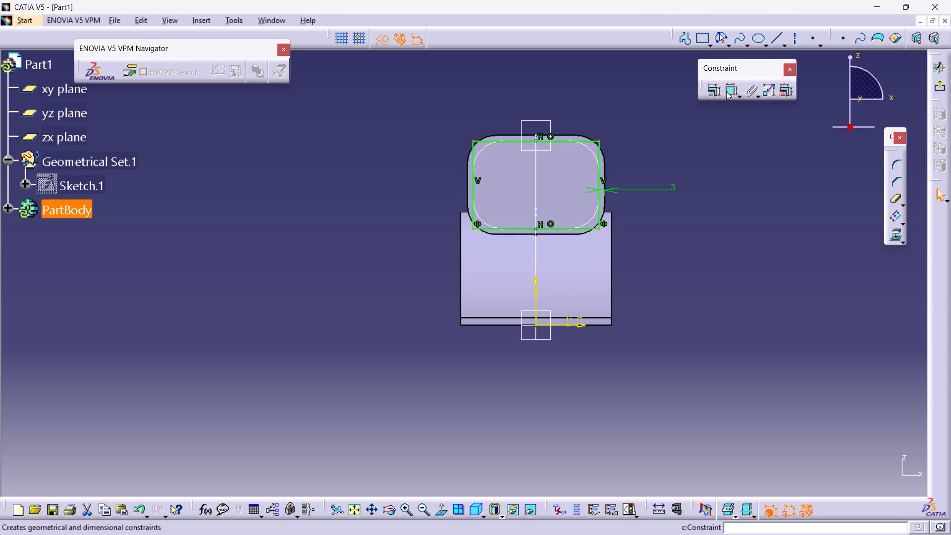
pyautogui.click(895, 161)
pyautogui.doubleClick(601, 38)
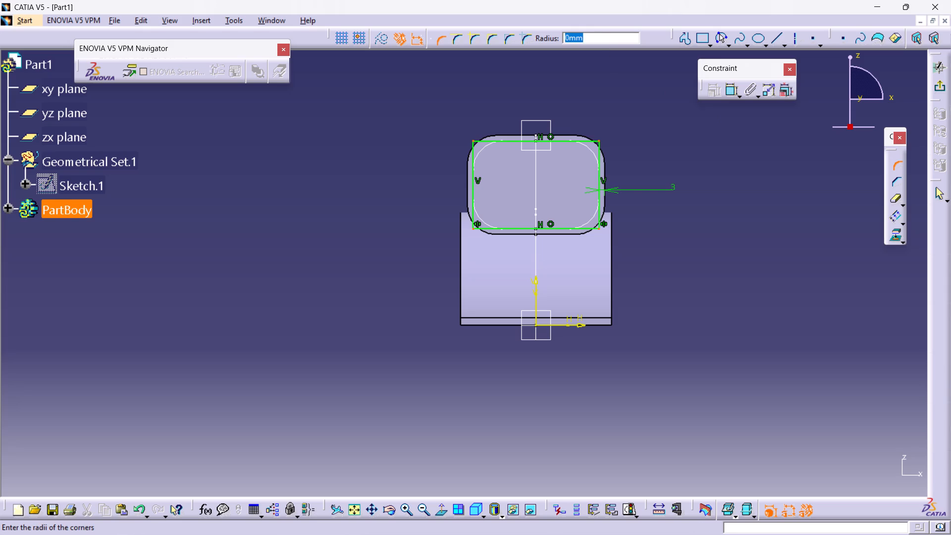
pyautogui.write('15')
pyautogui.press('Return')
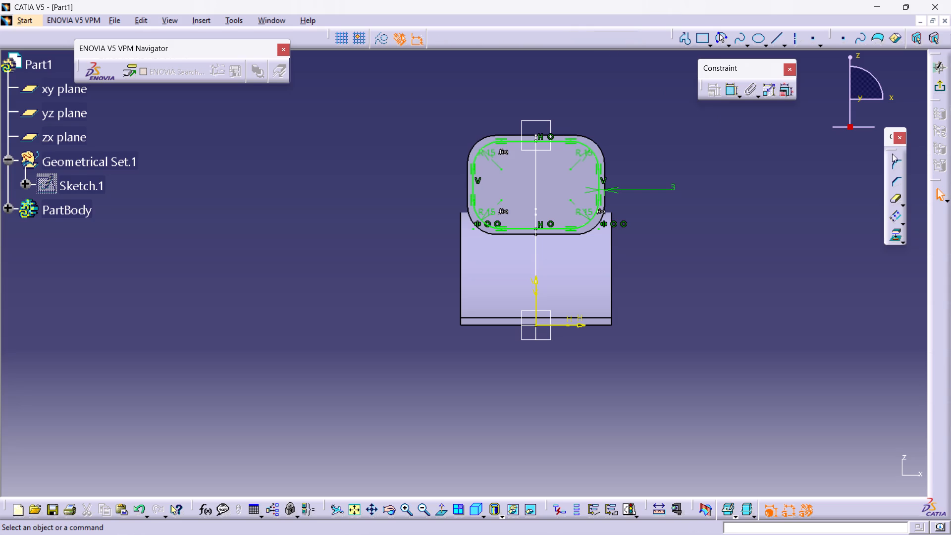
pyautogui.click(941, 90)
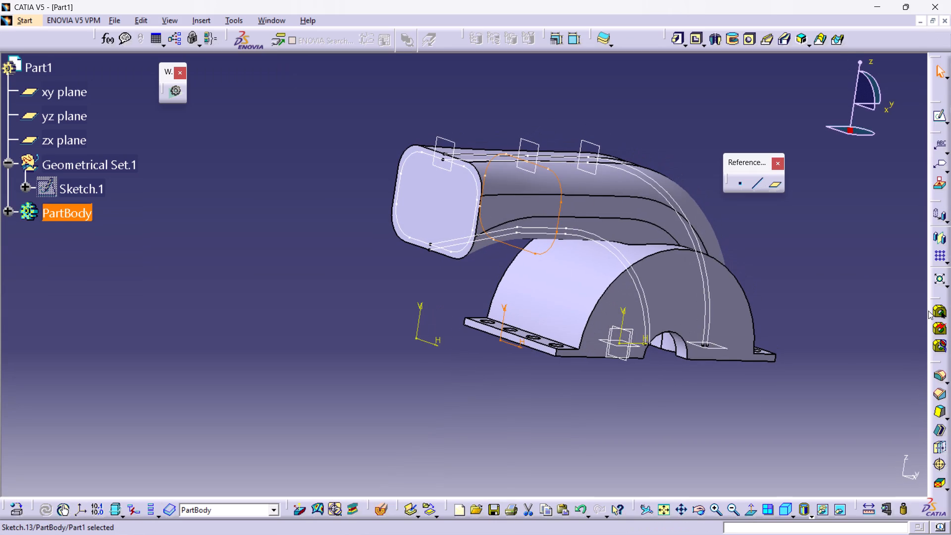
pyautogui.click(660, 144)
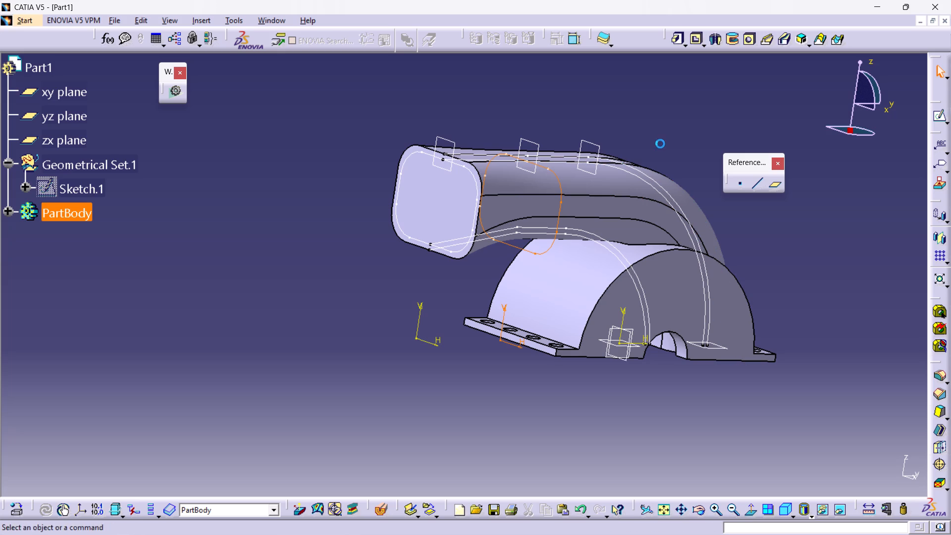
# Open a sketch on the third plane from the duct's free end and project all eight edges of the inner profile onto it.
pyautogui.click(602, 140)
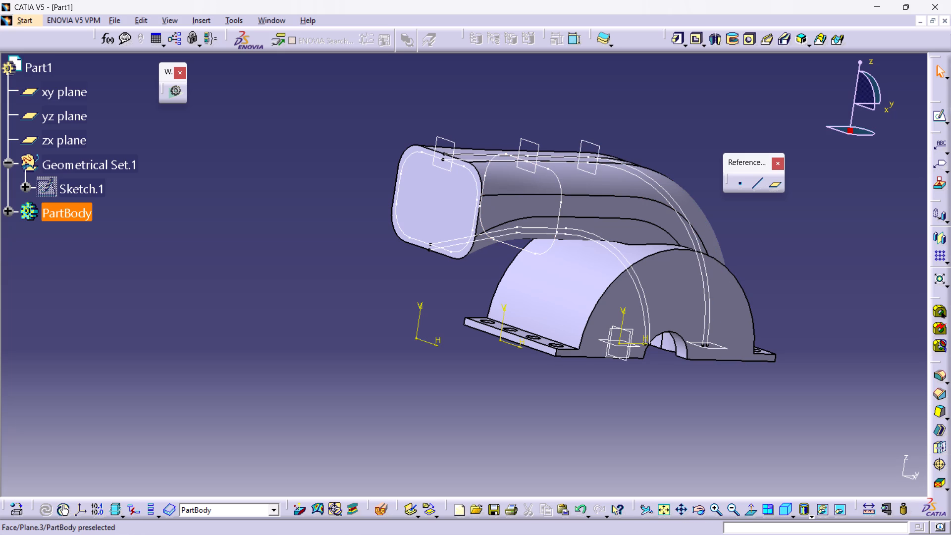
pyautogui.click(601, 147)
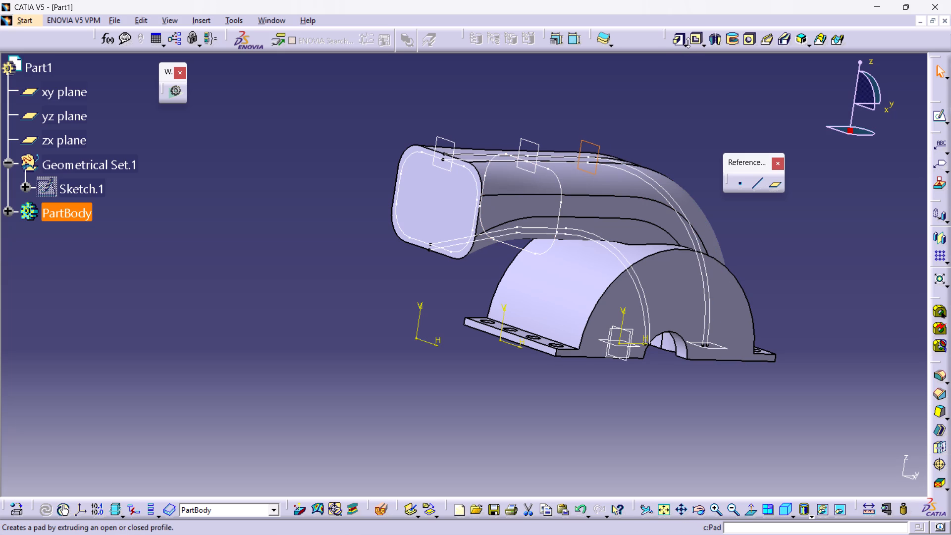
pyautogui.click(943, 118)
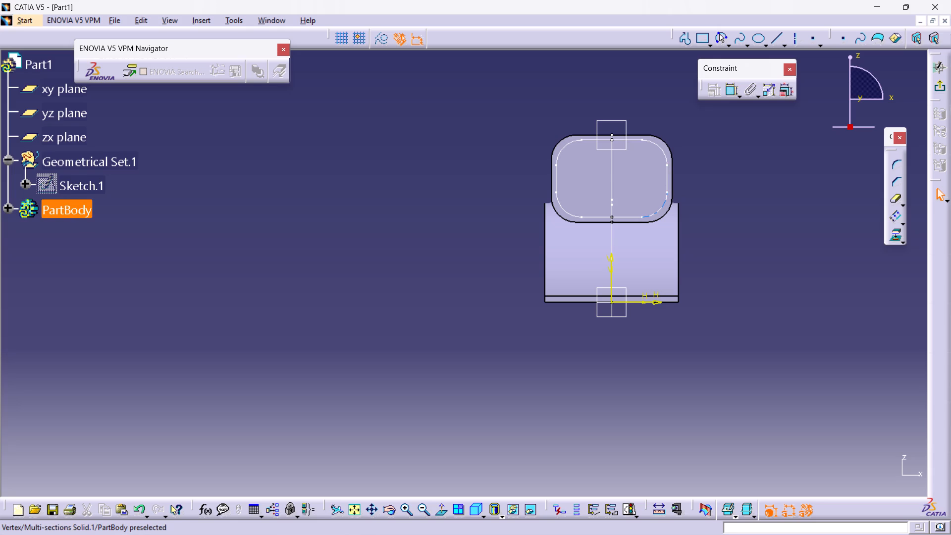
pyautogui.keyDown('ctrl'); pyautogui.click(665, 202); pyautogui.keyUp('ctrl')
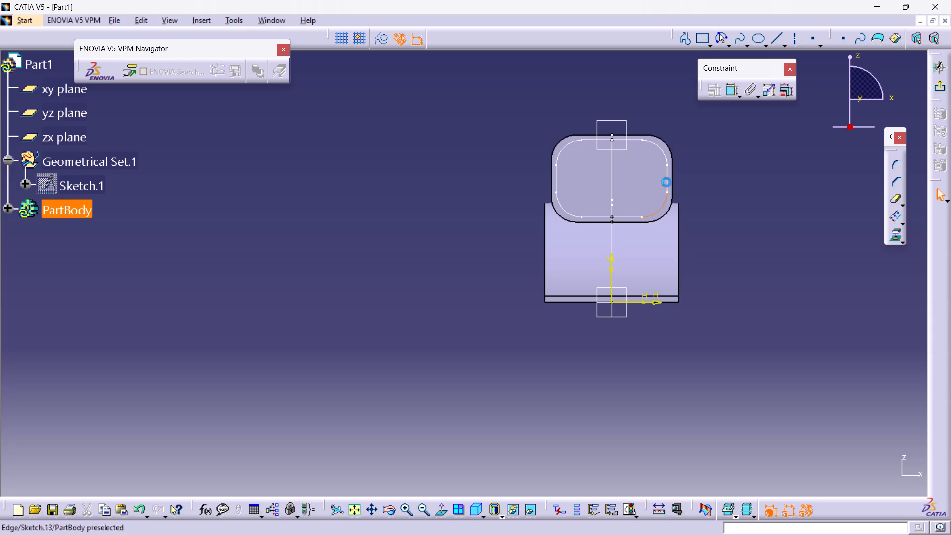
pyautogui.keyDown('ctrl'); pyautogui.click(666, 182); pyautogui.keyUp('ctrl')
pyautogui.keyDown('ctrl'); pyautogui.click(668, 156); pyautogui.keyUp('ctrl')
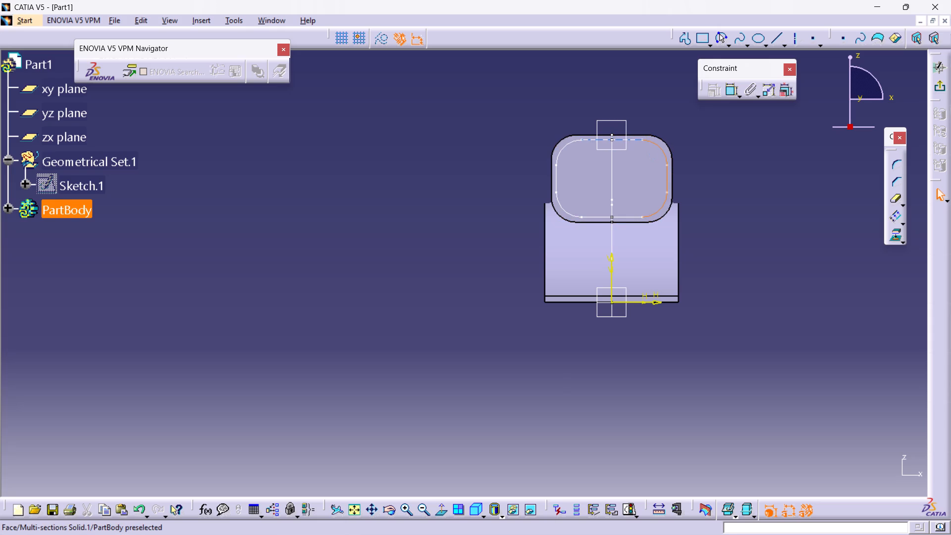
pyautogui.keyDown('ctrl'); pyautogui.click(621, 140); pyautogui.keyUp('ctrl')
pyautogui.keyDown('ctrl'); pyautogui.click(568, 145); pyautogui.keyUp('ctrl')
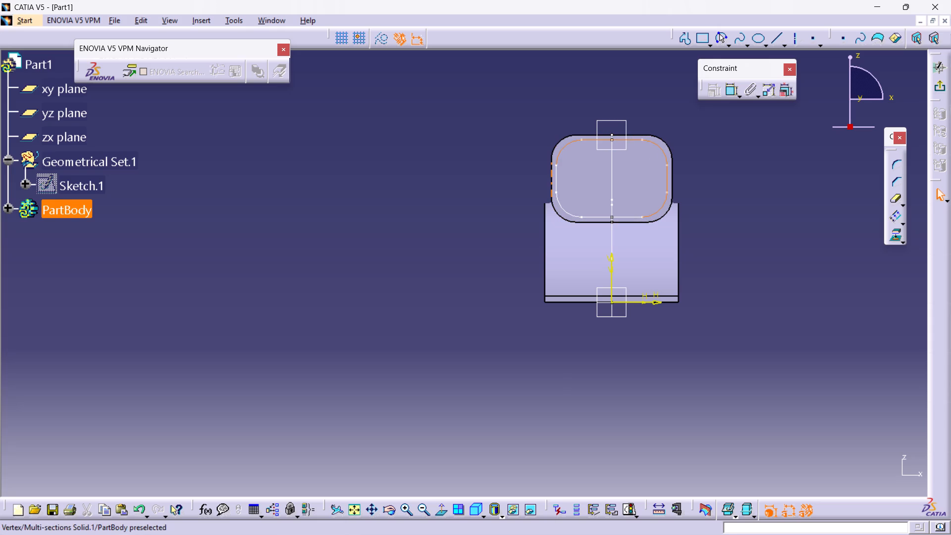
pyautogui.keyDown('ctrl'); pyautogui.click(555, 175); pyautogui.keyUp('ctrl')
pyautogui.keyDown('ctrl'); pyautogui.click(556, 201); pyautogui.keyUp('ctrl')
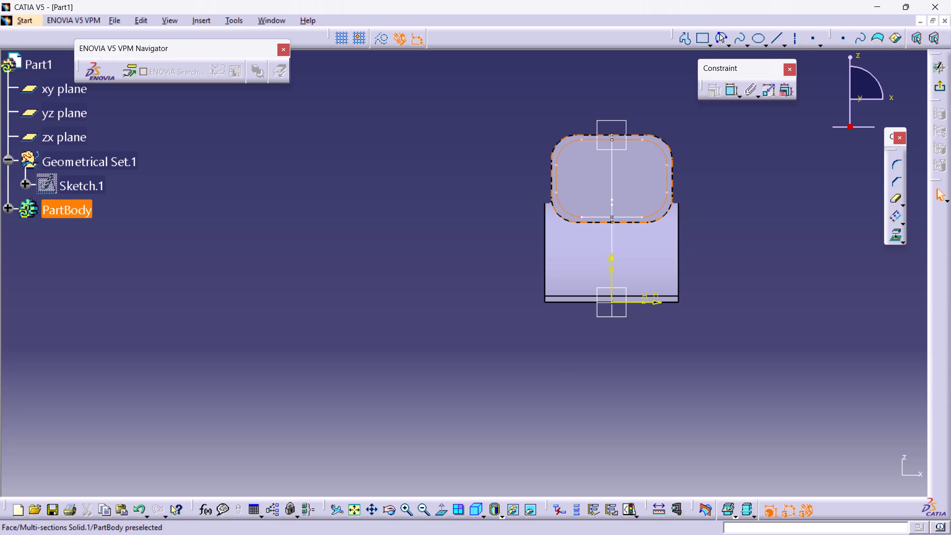
pyautogui.keyDown('ctrl'); pyautogui.click(599, 216); pyautogui.keyUp('ctrl')
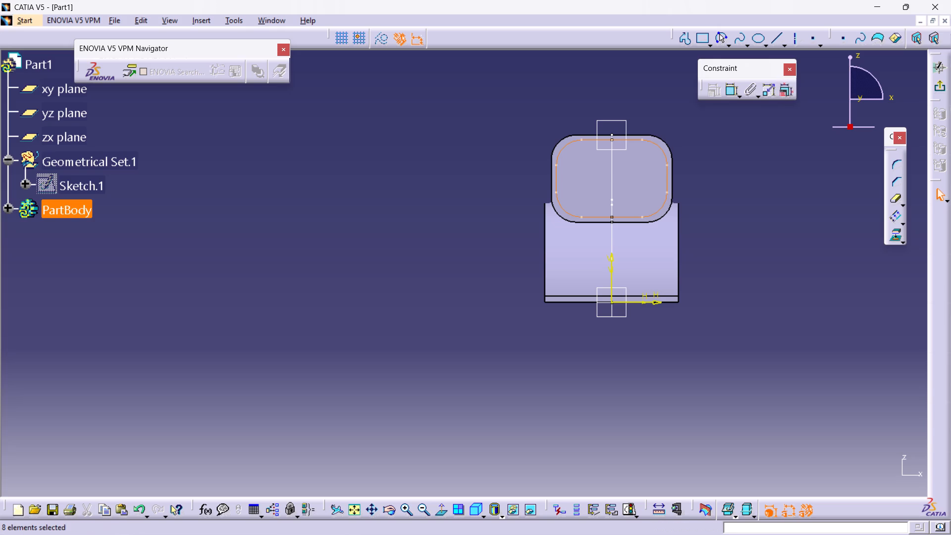
pyautogui.click(896, 235)
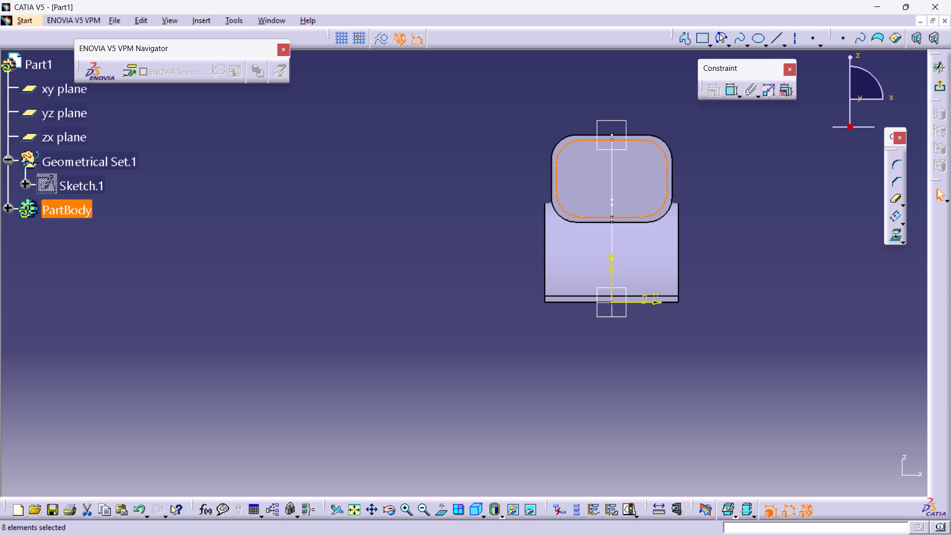
pyautogui.click(510, 85)
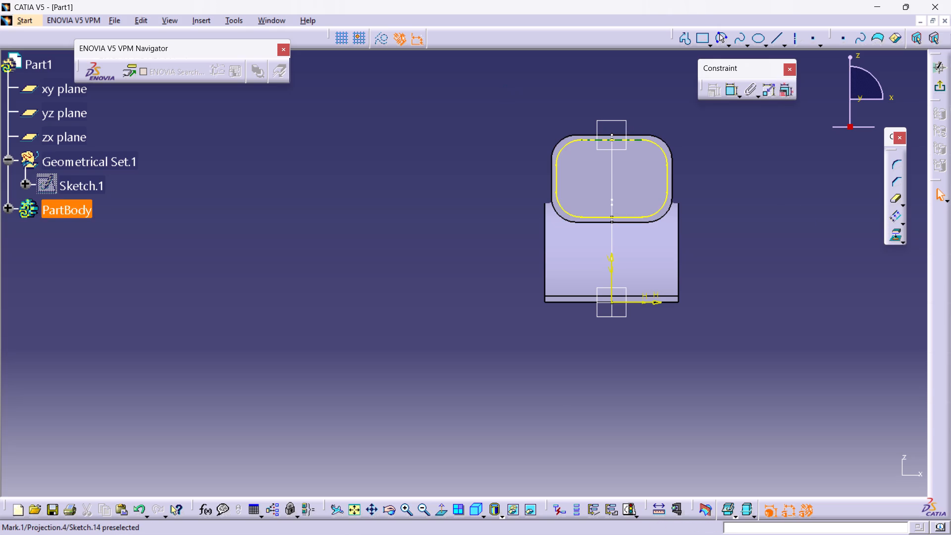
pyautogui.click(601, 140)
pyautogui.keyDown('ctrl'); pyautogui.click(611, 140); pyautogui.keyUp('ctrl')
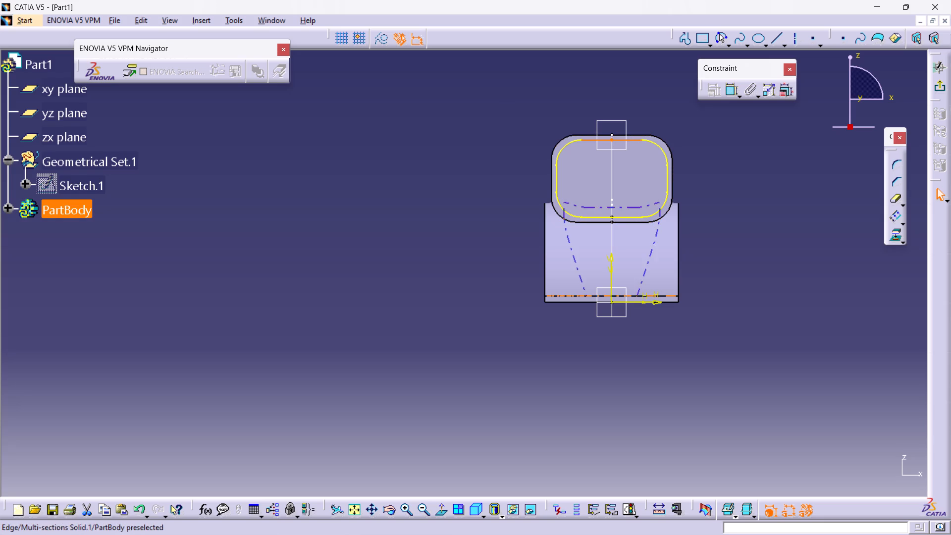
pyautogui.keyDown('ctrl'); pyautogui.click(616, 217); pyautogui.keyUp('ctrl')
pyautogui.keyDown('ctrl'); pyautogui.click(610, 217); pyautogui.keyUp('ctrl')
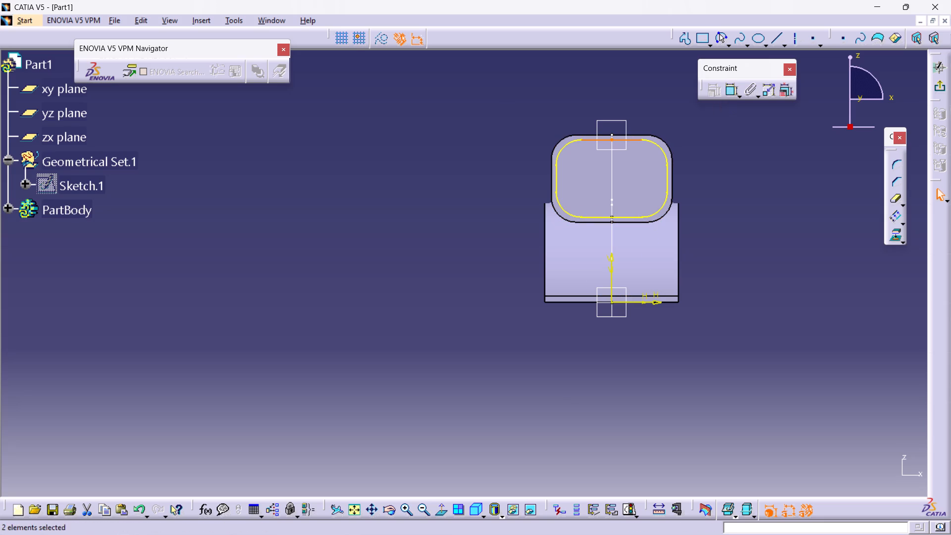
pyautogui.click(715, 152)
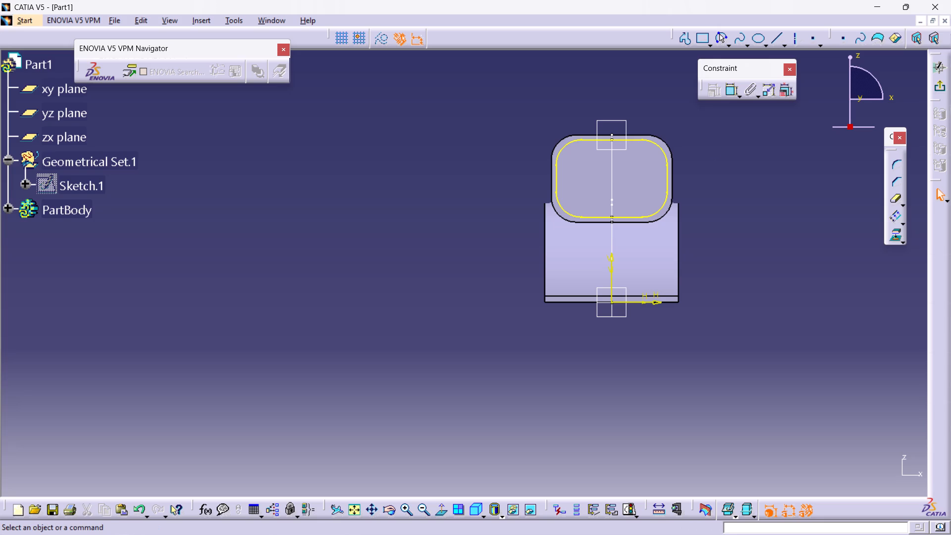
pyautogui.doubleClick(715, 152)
# Exit the sketch, reopen the inner profile sketch on the second plane from the free end, and delete its bottom edge's coincidence constraint.
pyautogui.click(937, 87)
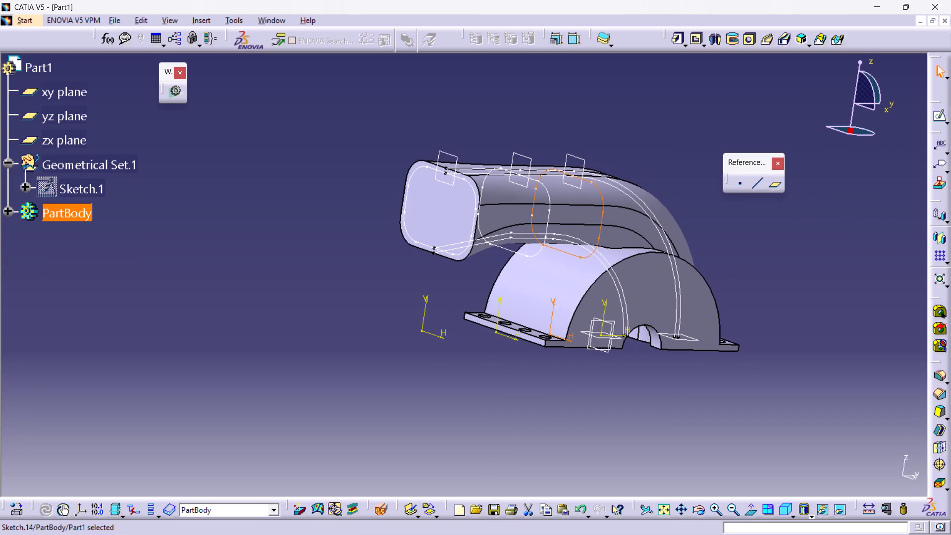
pyautogui.moveTo(228, 198); pyautogui.dragTo(400, 251, button='middle')
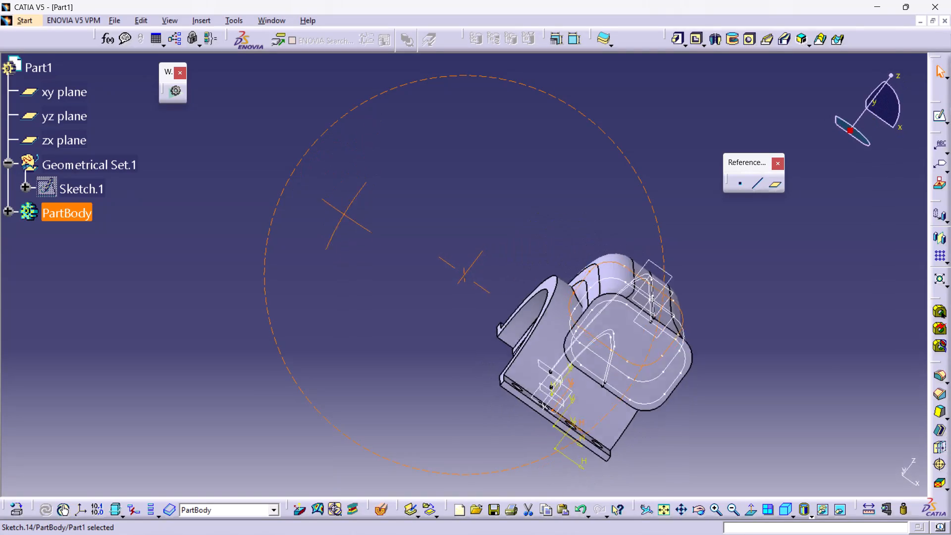
pyautogui.moveTo(400, 251); pyautogui.dragTo(543, 372, button='middle')
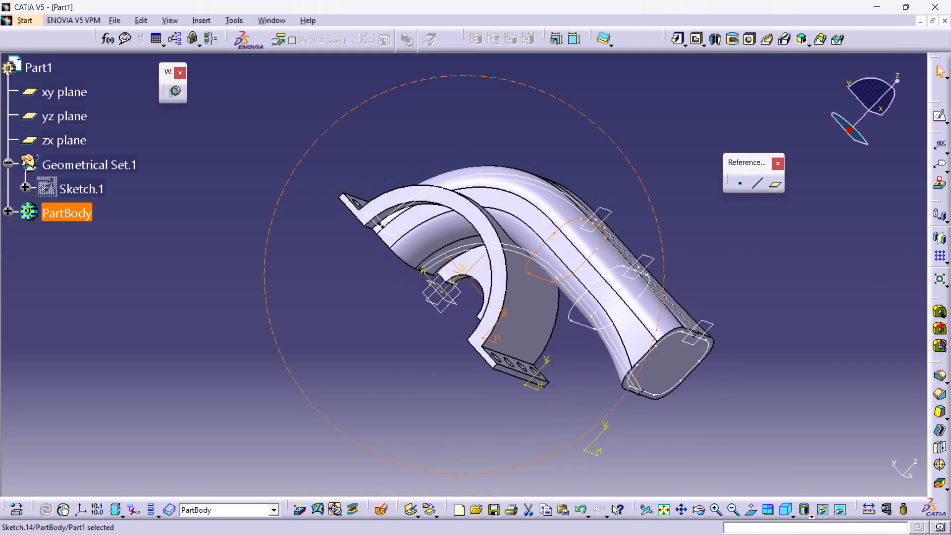
pyautogui.moveTo(543, 372); pyautogui.dragTo(574, 369, button='middle')
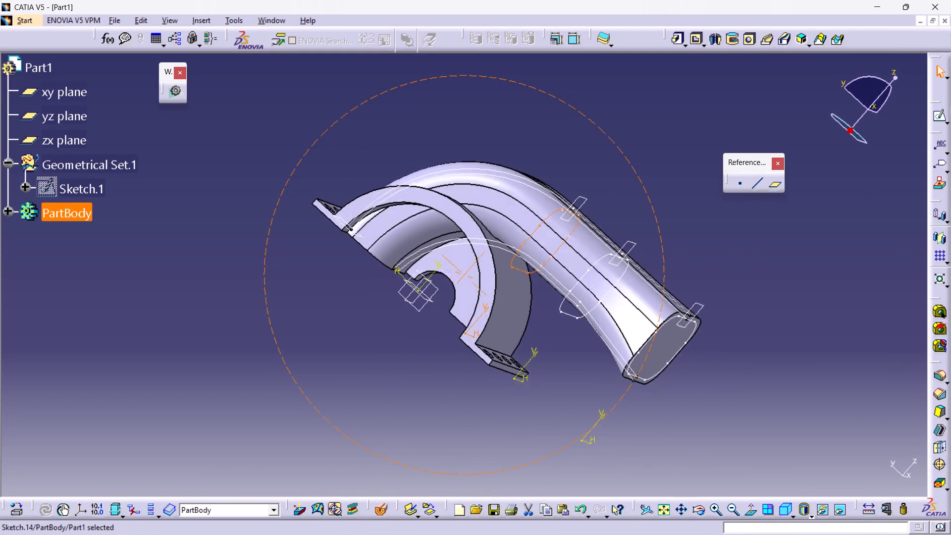
pyautogui.moveTo(574, 369); pyautogui.dragTo(560, 347, button='middle')
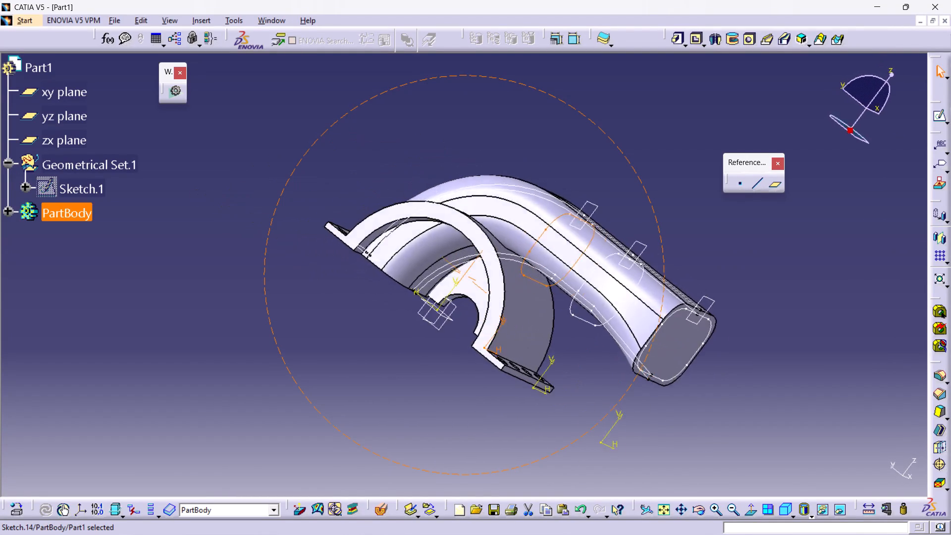
pyautogui.moveTo(560, 347); pyautogui.dragTo(500, 321, button='middle')
pyautogui.doubleClick(615, 272)
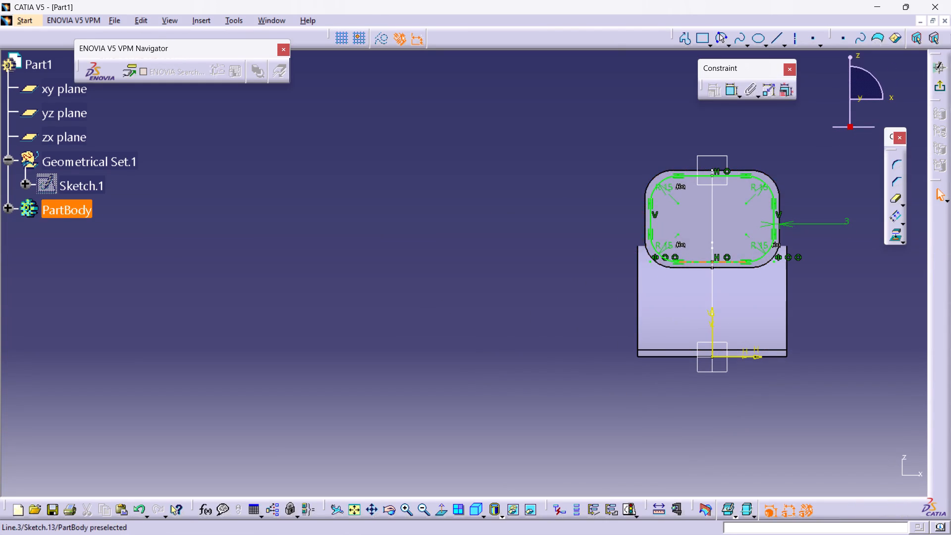
pyautogui.moveTo(871, 292); pyautogui.dragTo(724, 276, button='middle')
pyautogui.moveTo(840, 291); pyautogui.dragTo(828, 294, button='middle')
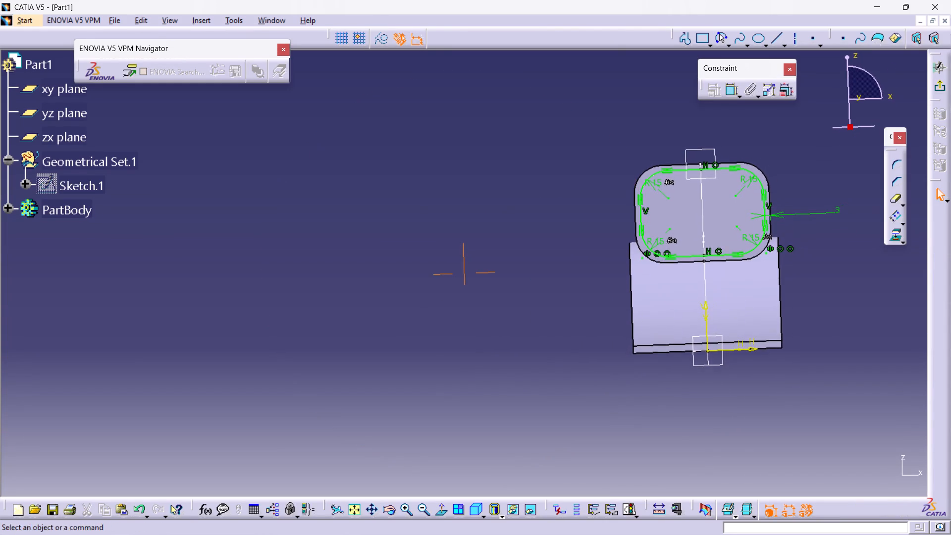
pyautogui.moveTo(828, 294); pyautogui.dragTo(688, 299, button='middle')
pyautogui.moveTo(560, 292); pyautogui.dragTo(561, 294, button='middle')
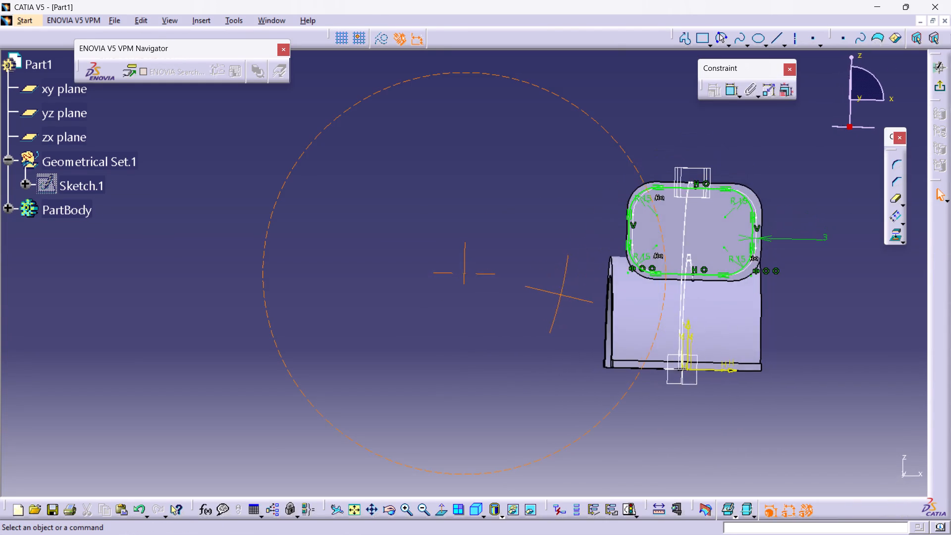
pyautogui.moveTo(561, 294); pyautogui.dragTo(553, 296, button='middle')
pyautogui.click(830, 321)
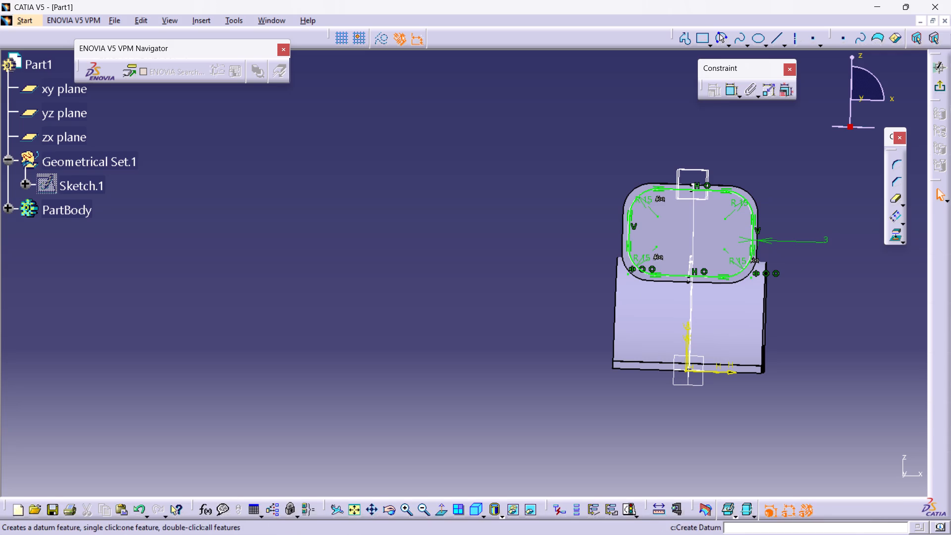
pyautogui.click(437, 509)
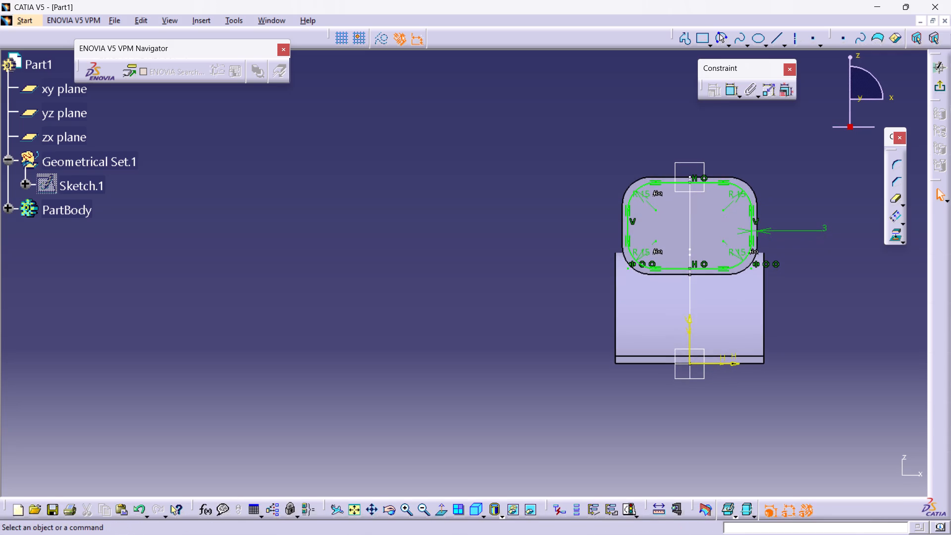
pyautogui.rightClick(705, 262)
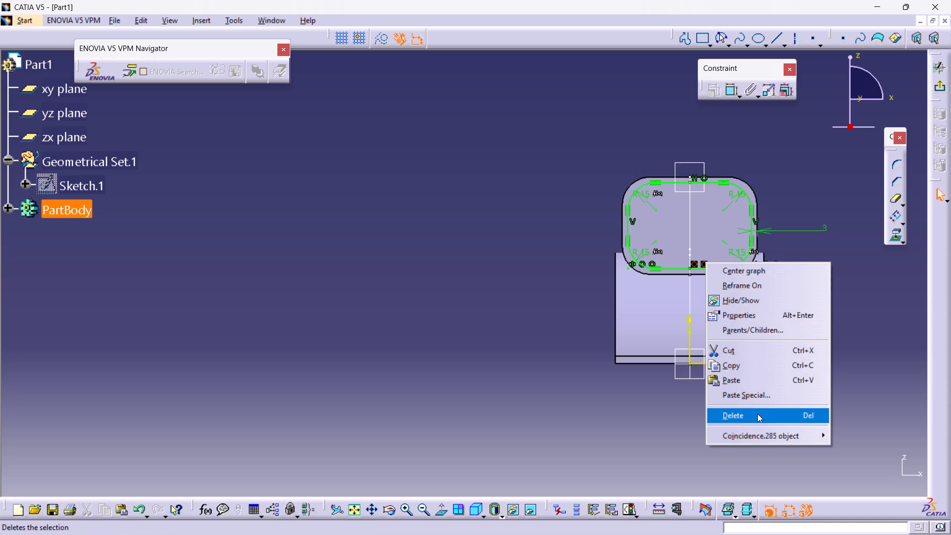
pyautogui.click(757, 414)
# Constrain the inner profile's bottom edge to be coincident with the peak vertex of the duct's lower guide curve.
pyautogui.keyDown('ctrl'); pyautogui.rightClick(701, 268); pyautogui.keyUp('ctrl')
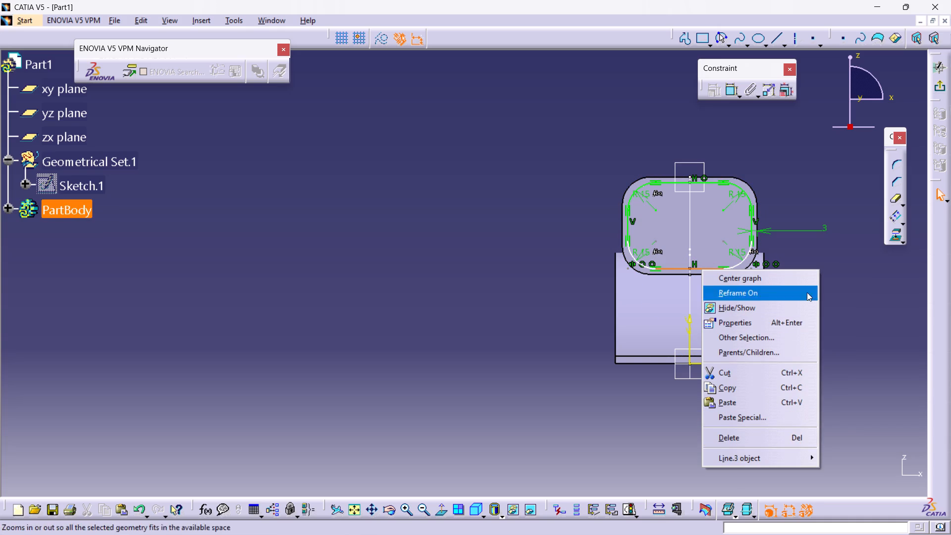
pyautogui.click(875, 329)
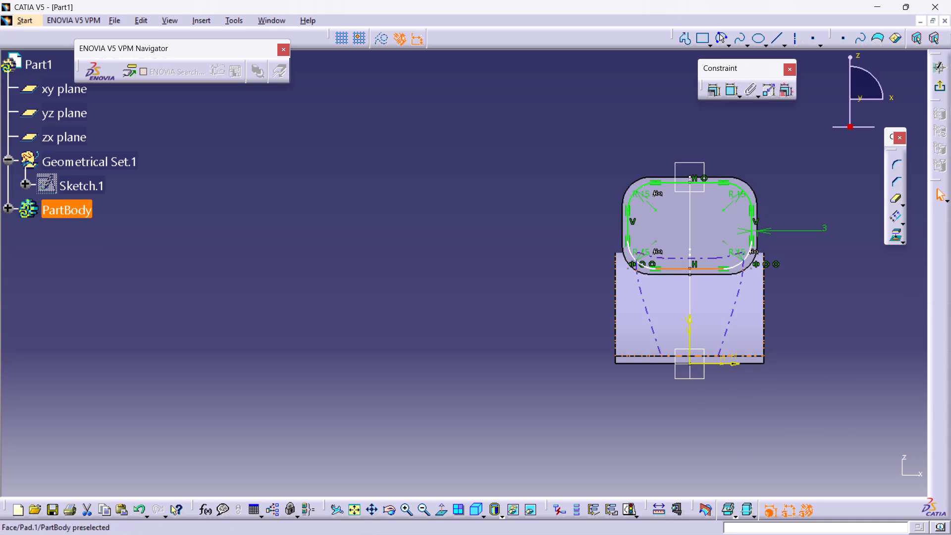
pyautogui.moveTo(558, 323); pyautogui.dragTo(685, 329, button='middle')
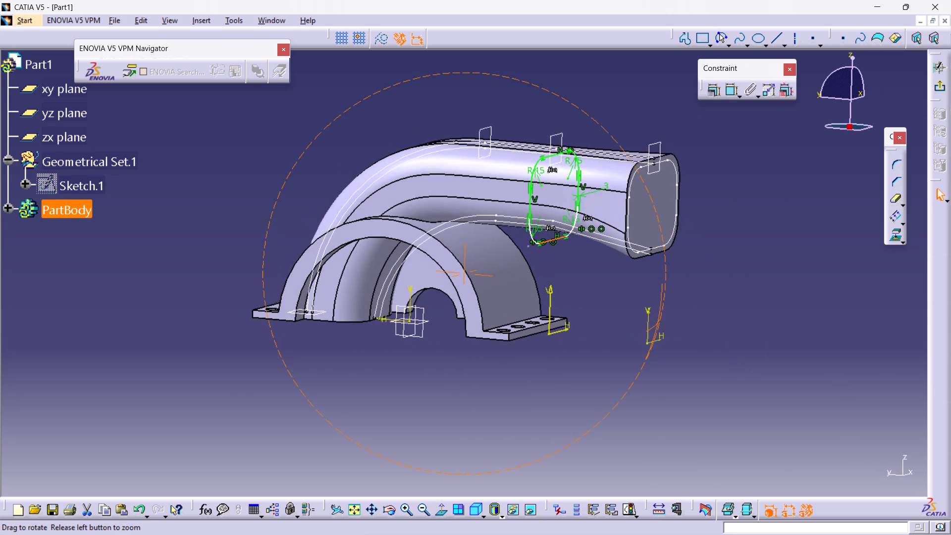
pyautogui.moveTo(685, 329); pyautogui.dragTo(655, 331, button='middle')
pyautogui.keyDown('ctrl'); pyautogui.scroll(-1, 683, 329); pyautogui.keyUp('ctrl')
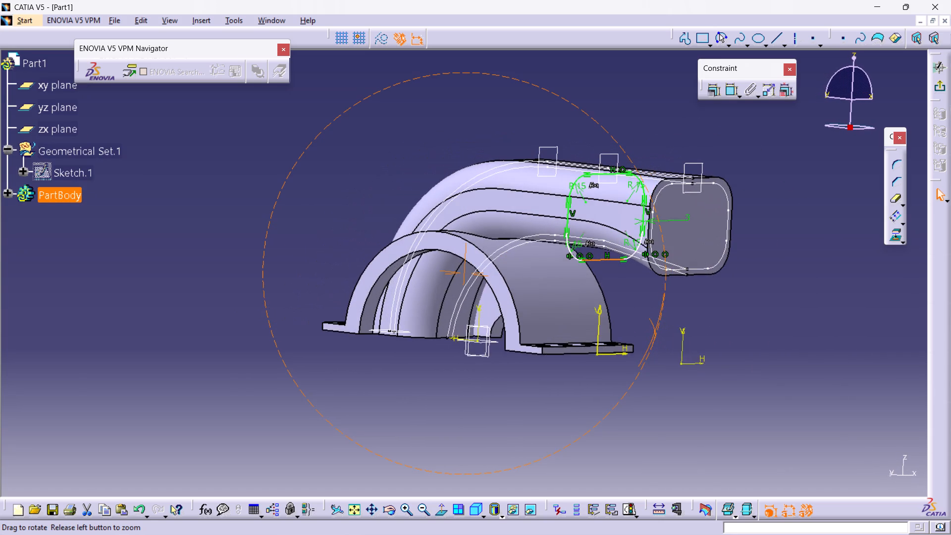
pyautogui.moveTo(655, 331); pyautogui.dragTo(614, 331, button='middle')
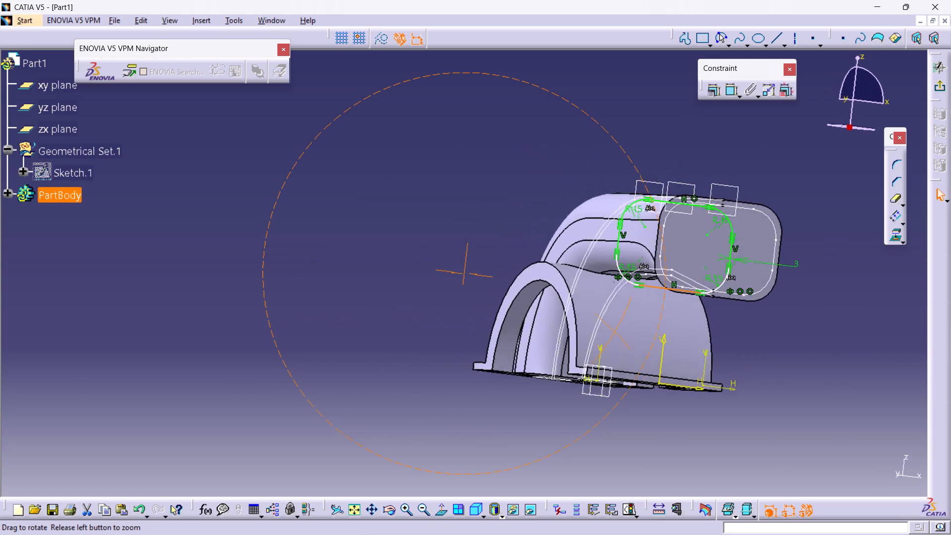
pyautogui.moveTo(614, 331); pyautogui.dragTo(563, 334, button='middle')
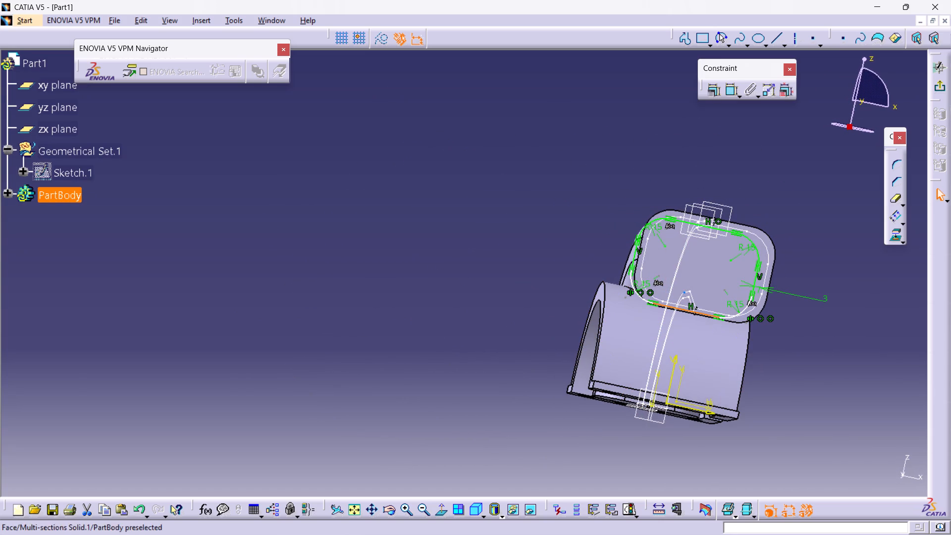
pyautogui.keyDown('ctrl'); pyautogui.click(688, 292); pyautogui.keyUp('ctrl')
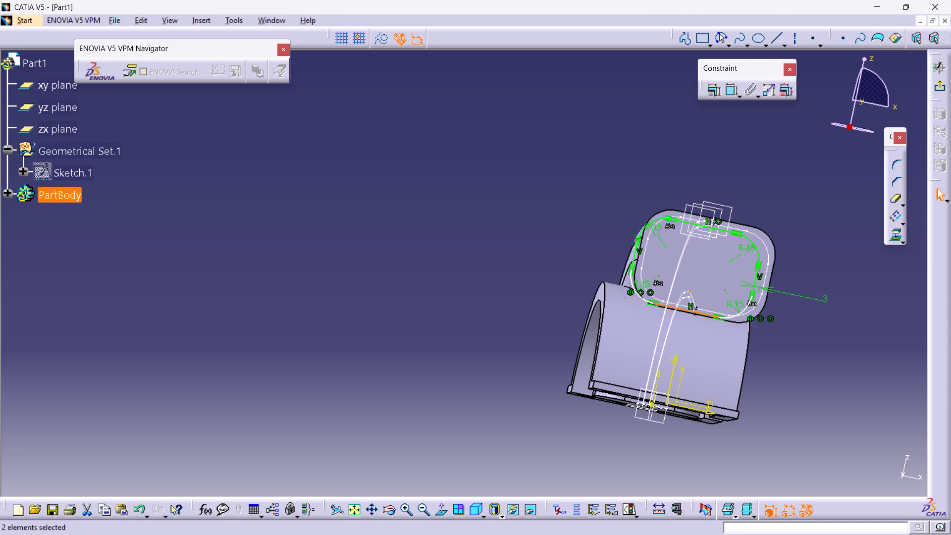
pyautogui.click(711, 87)
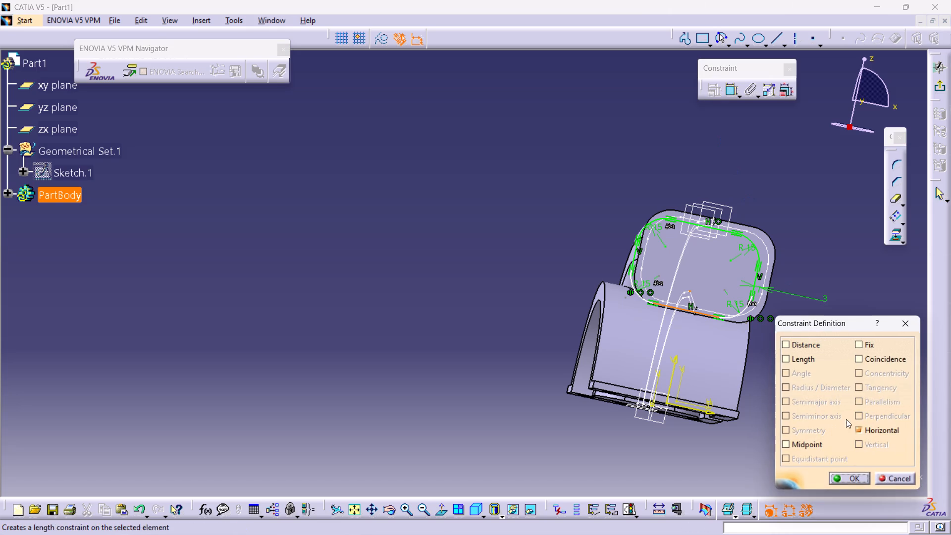
pyautogui.click(881, 358)
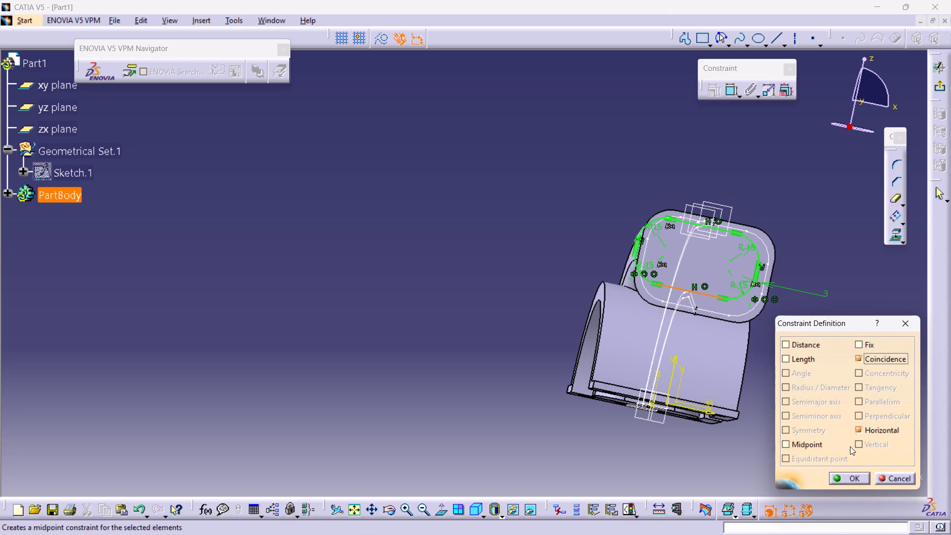
pyautogui.click(841, 477)
pyautogui.moveTo(785, 375); pyautogui.dragTo(695, 341, button='middle')
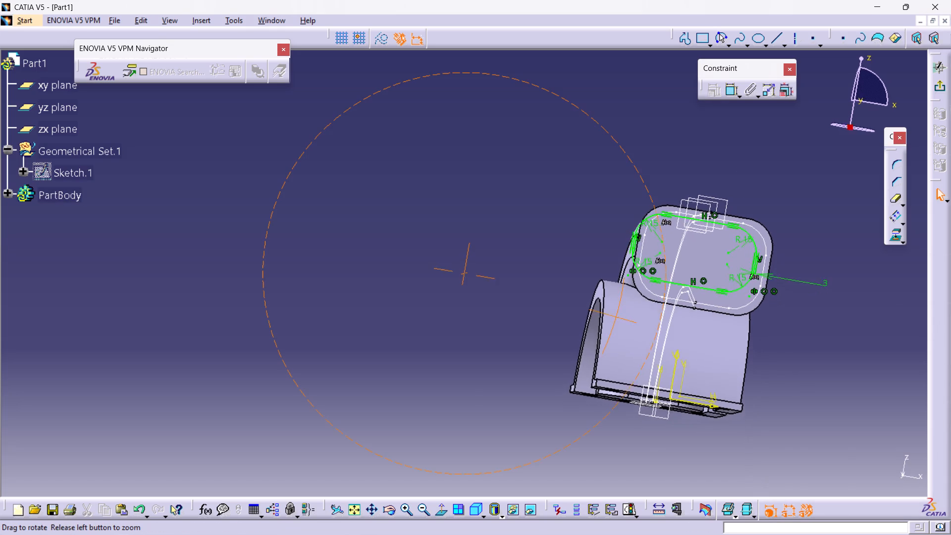
pyautogui.moveTo(695, 341); pyautogui.dragTo(654, 364, button='middle')
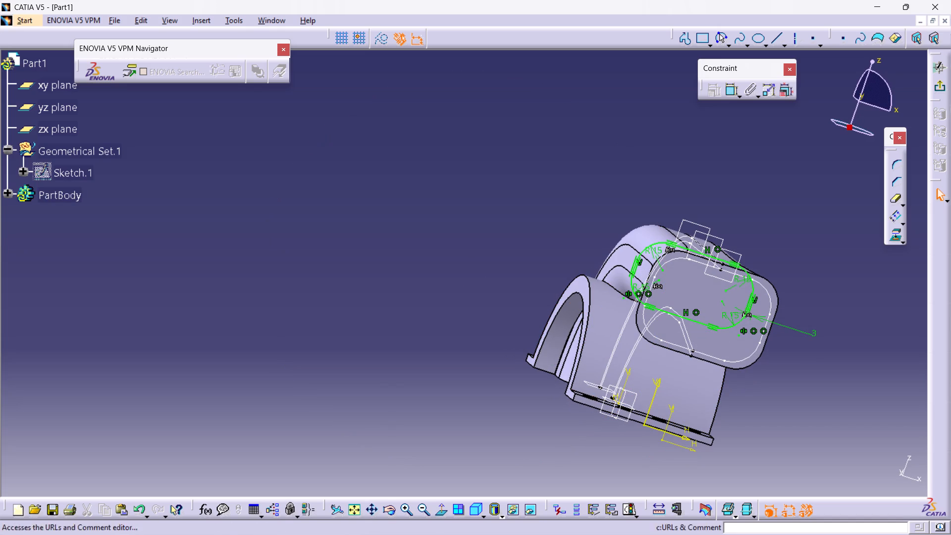
pyautogui.click(437, 510)
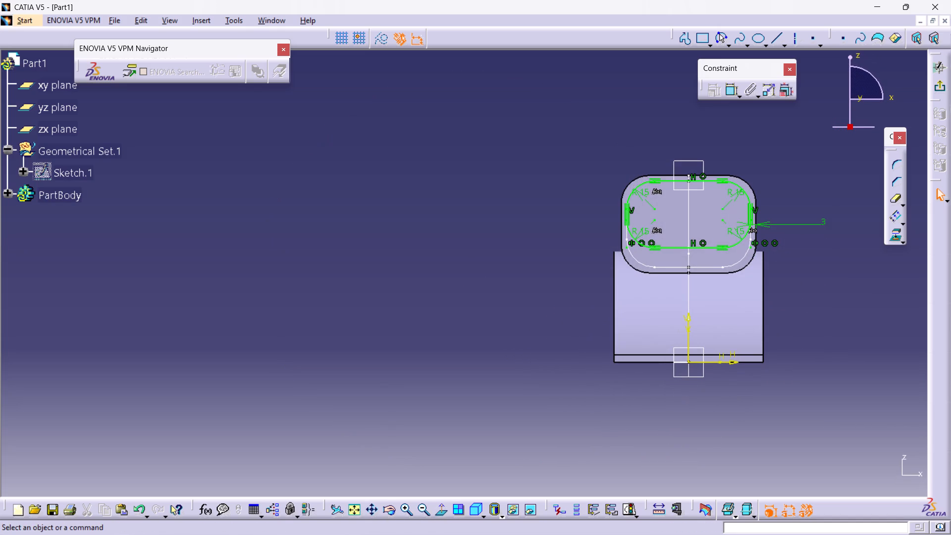
# Examine the inner profile's position against the duct walls and guide curves from several angles.
pyautogui.moveTo(228, 495); pyautogui.dragTo(318, 350, button='middle')
pyautogui.keyDown('ctrl'); pyautogui.moveTo(477, 302); pyautogui.dragTo(496, 306, button='middle'); pyautogui.keyUp('ctrl')
pyautogui.keyDown('ctrl'); pyautogui.moveTo(528, 318); pyautogui.dragTo(540, 326, button='middle'); pyautogui.keyUp('ctrl')
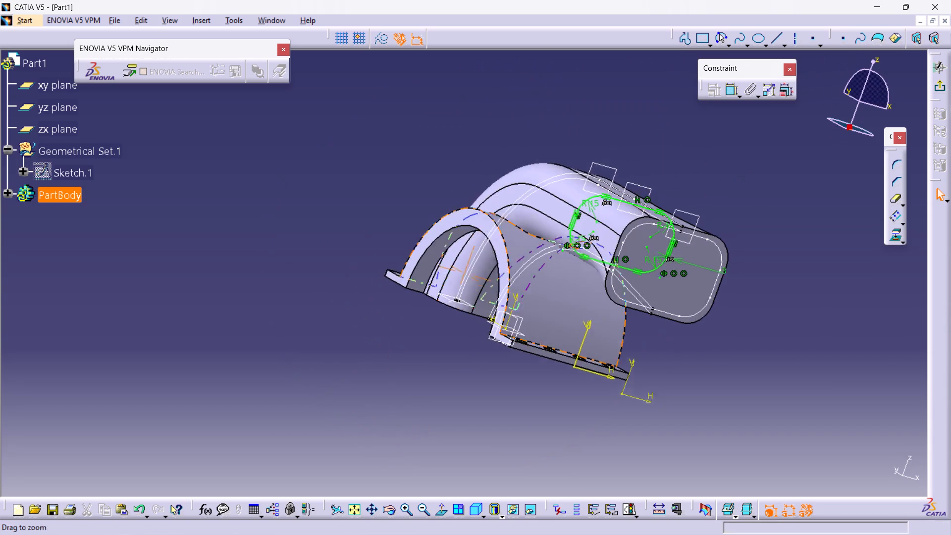
pyautogui.keyDown('ctrl'); pyautogui.moveTo(540, 326); pyautogui.dragTo(471, 418, button='middle'); pyautogui.keyUp('ctrl')
pyautogui.keyDown('ctrl'); pyautogui.moveTo(450, 436); pyautogui.dragTo(336, 298, button='middle'); pyautogui.keyUp('ctrl')
pyautogui.moveTo(169, 370); pyautogui.dragTo(169, 366, button='middle')
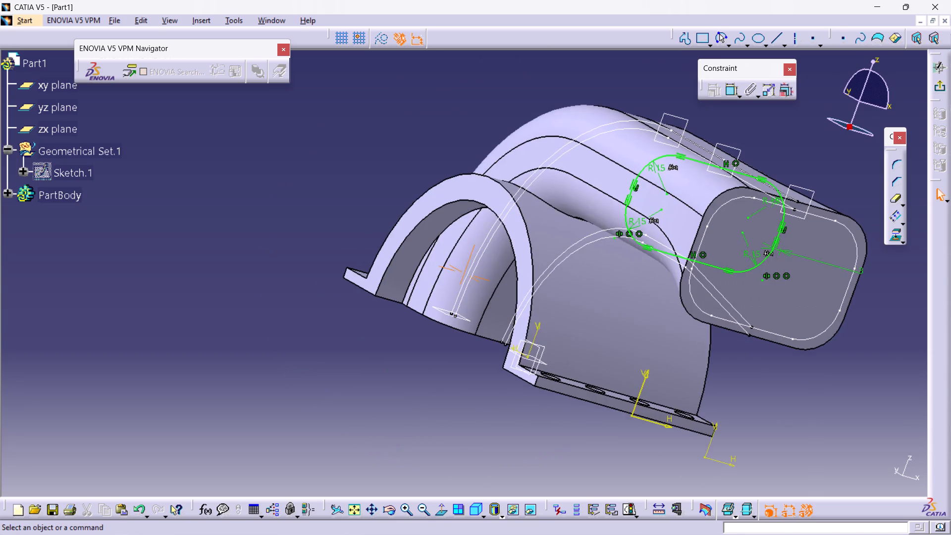
pyautogui.moveTo(169, 366); pyautogui.dragTo(409, 390, button='middle')
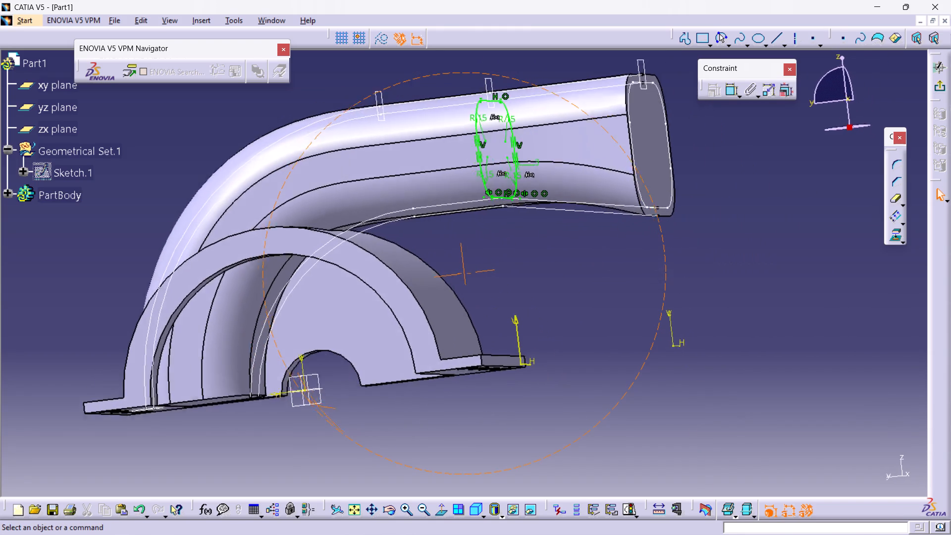
pyautogui.moveTo(409, 390); pyautogui.dragTo(500, 404, button='middle')
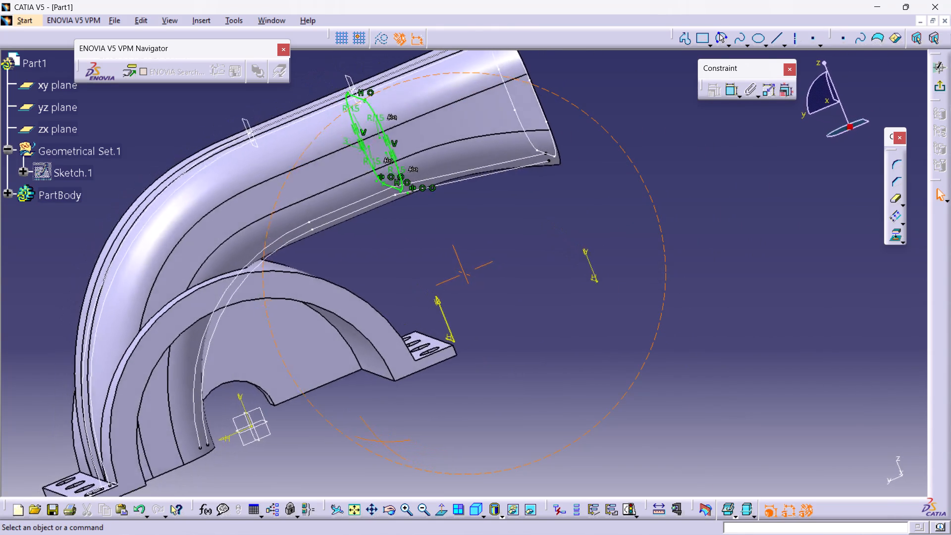
pyautogui.moveTo(500, 404); pyautogui.dragTo(269, 343, button='middle')
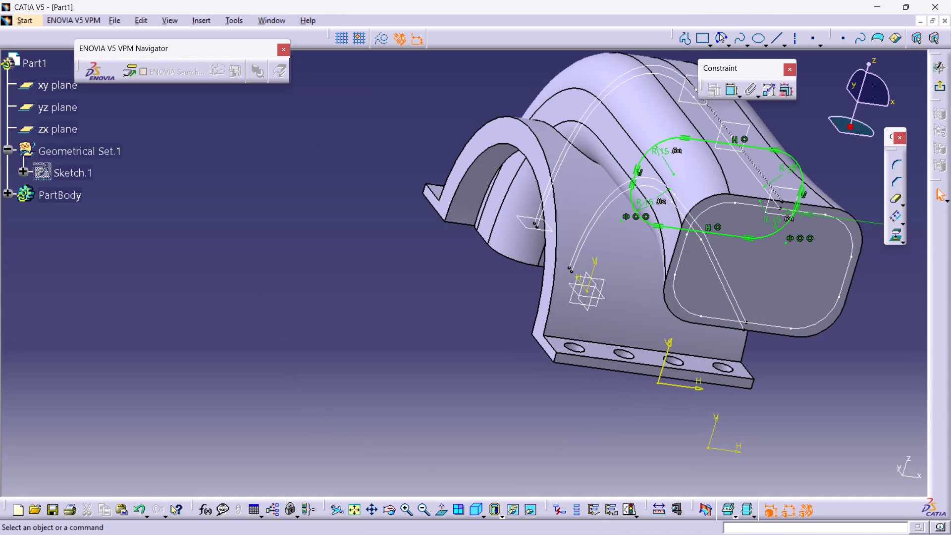
# Exit the current sketch, then open and close the projected inner profile sketch on the third plane from the duct's free end.
pyautogui.click(334, 157)
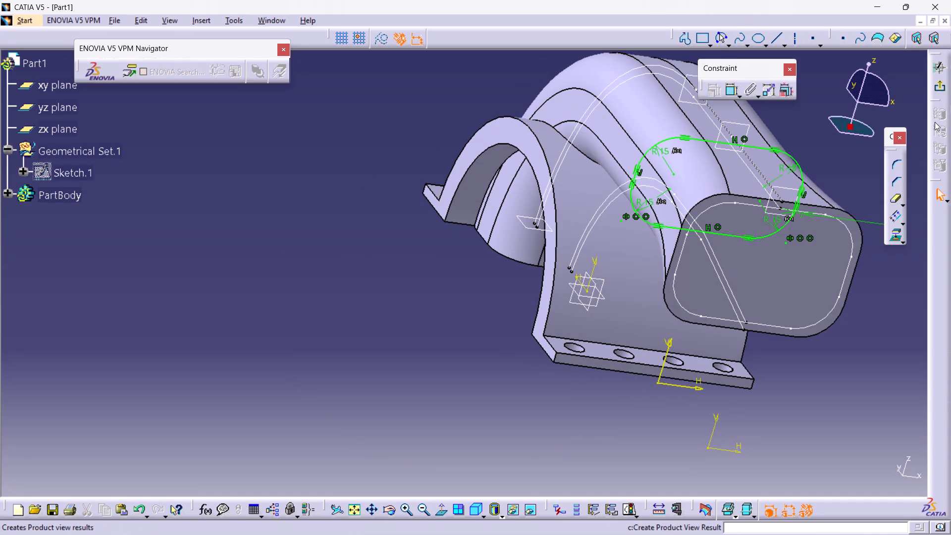
pyautogui.click(945, 90)
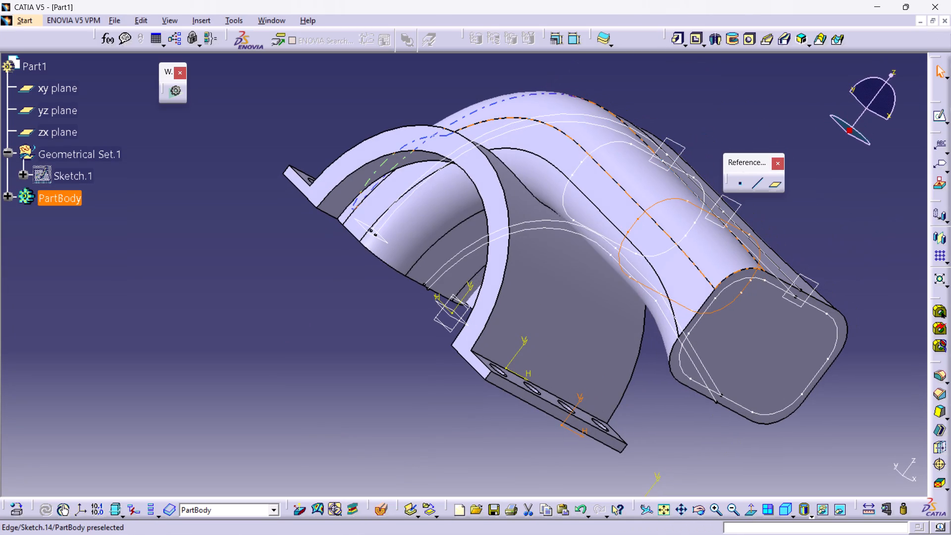
pyautogui.doubleClick(613, 143)
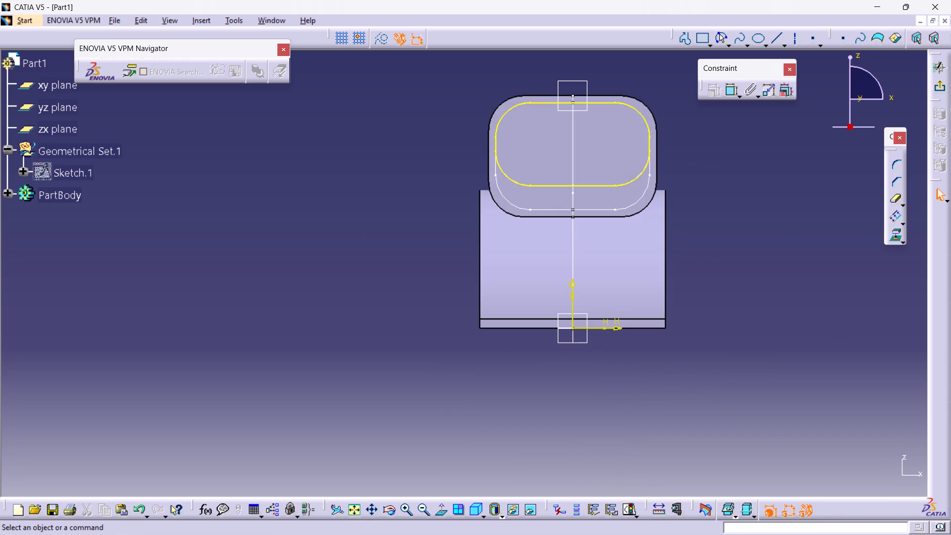
pyautogui.click(941, 85)
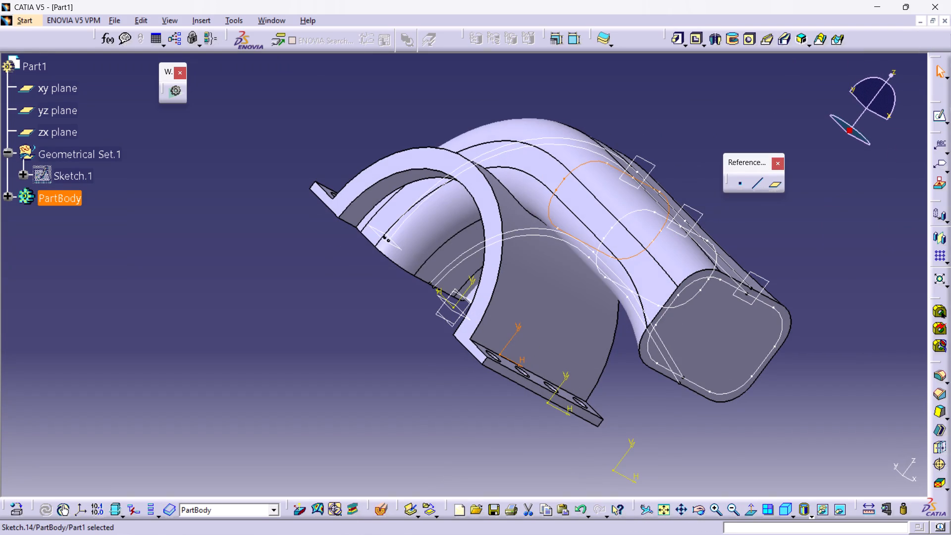
# Open a sketch on the reference plane at the duct's lower end, beside the mounting flange.
pyautogui.click(833, 236)
pyautogui.moveTo(845, 249); pyautogui.dragTo(768, 279, button='middle')
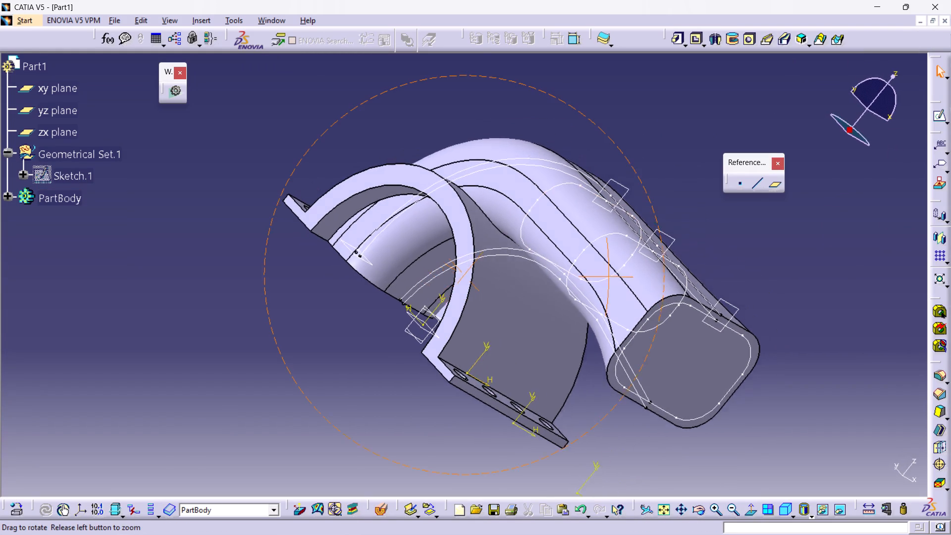
pyautogui.moveTo(768, 279); pyautogui.dragTo(844, 166, button='middle')
pyautogui.moveTo(829, 208); pyautogui.dragTo(656, 256, button='middle')
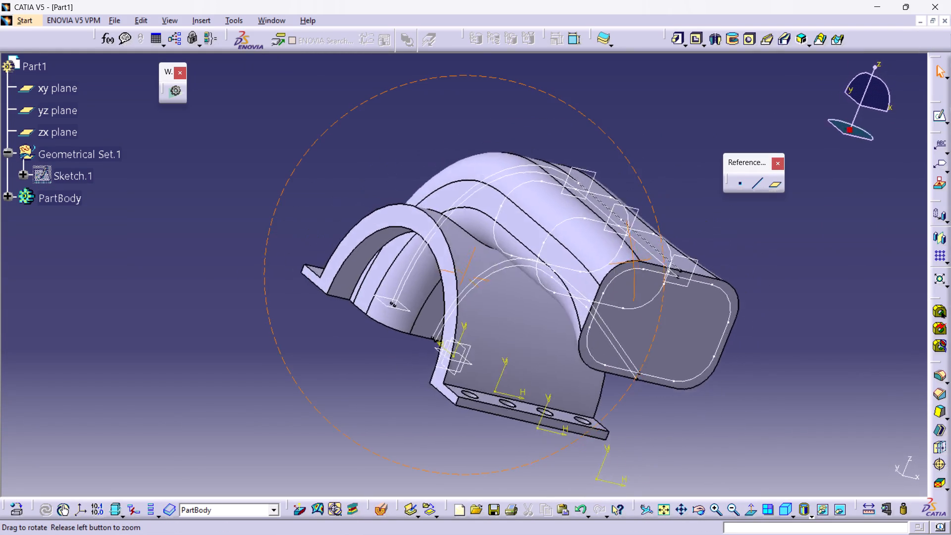
pyautogui.moveTo(656, 256); pyautogui.dragTo(647, 198, button='middle')
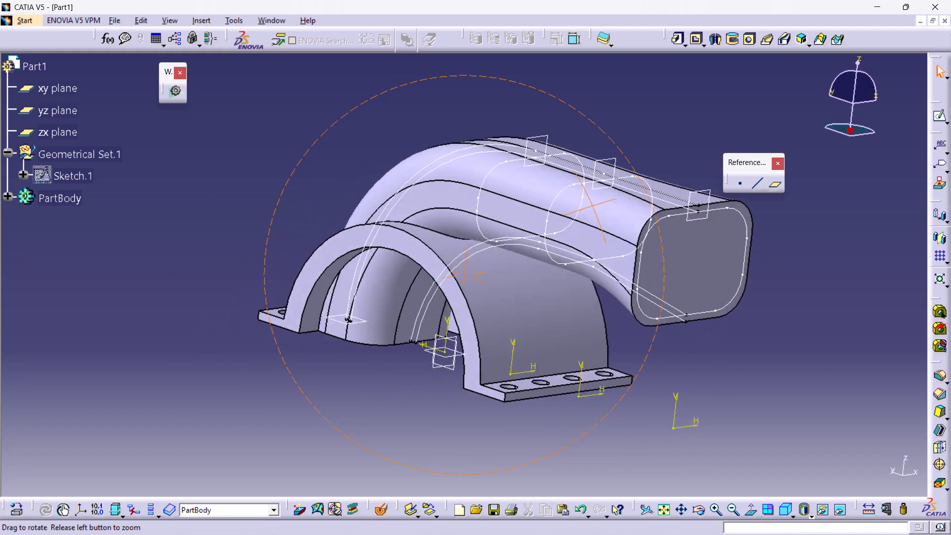
pyautogui.moveTo(647, 198); pyautogui.dragTo(821, 190, button='middle')
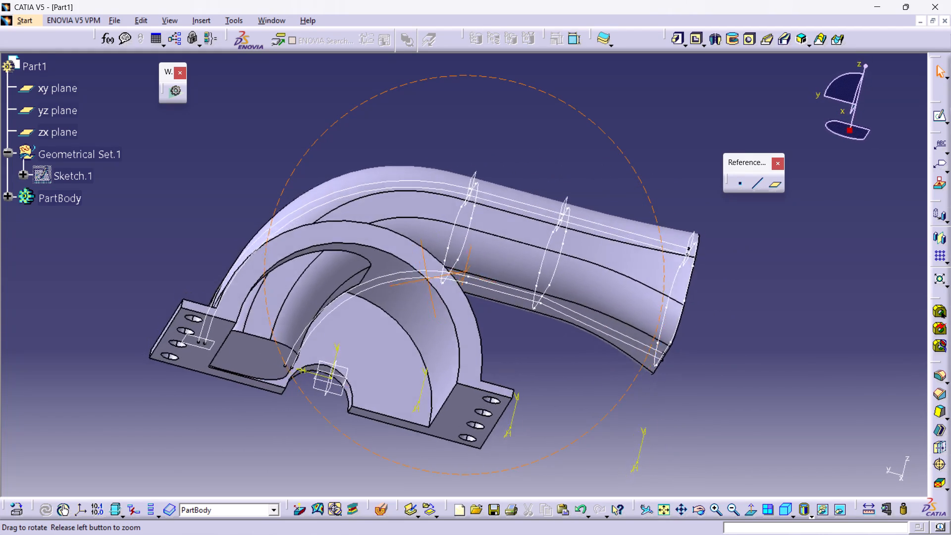
pyautogui.moveTo(821, 190); pyautogui.dragTo(790, 202, button='middle')
pyautogui.keyDown('ctrl'); pyautogui.middleClick(790, 202); pyautogui.keyUp('ctrl')
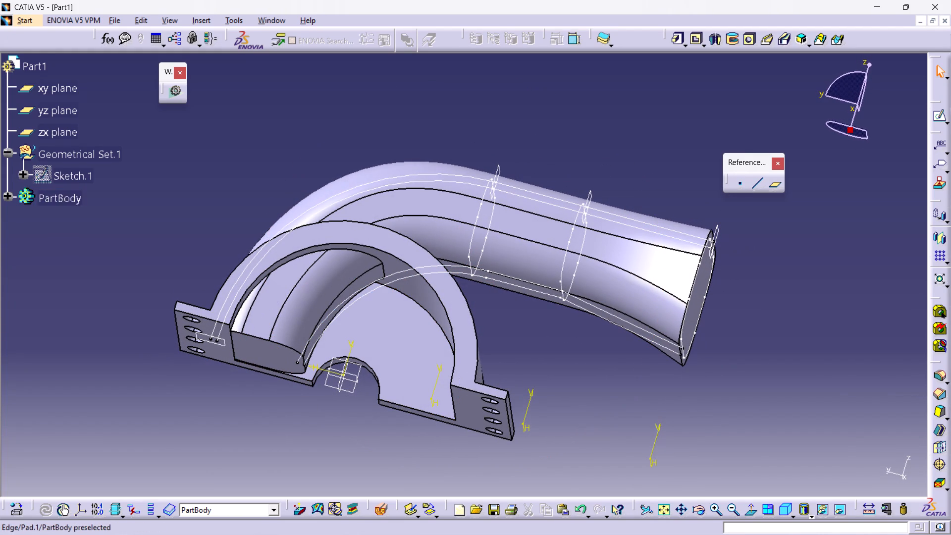
pyautogui.click(224, 340)
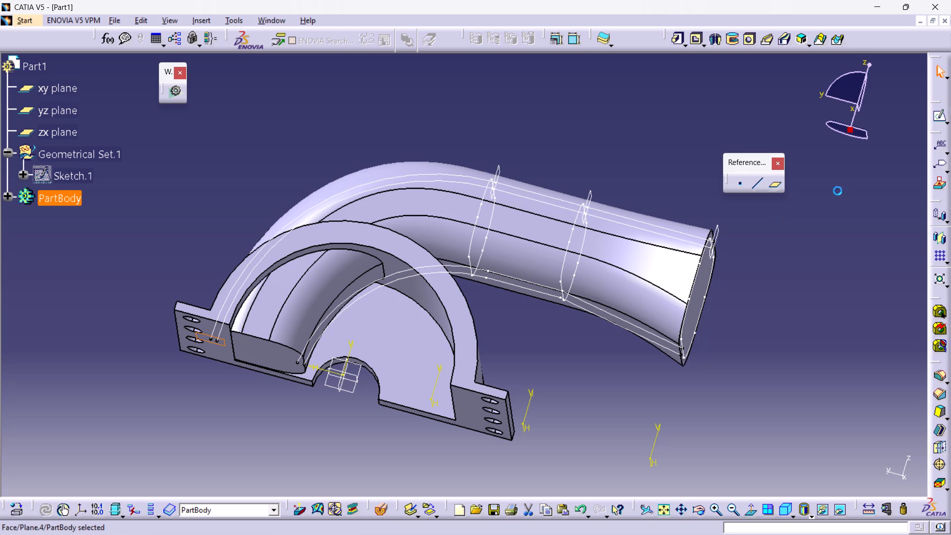
pyautogui.click(936, 117)
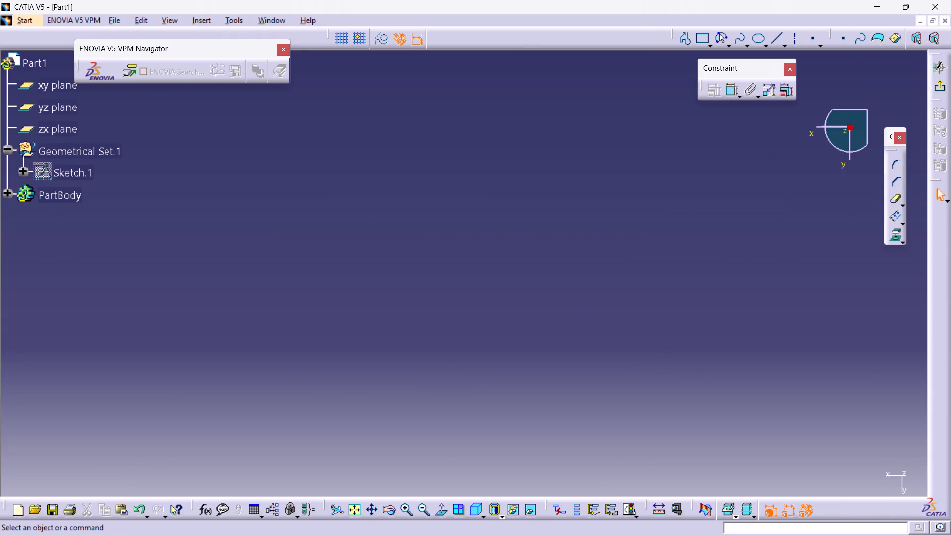
pyautogui.click(347, 511)
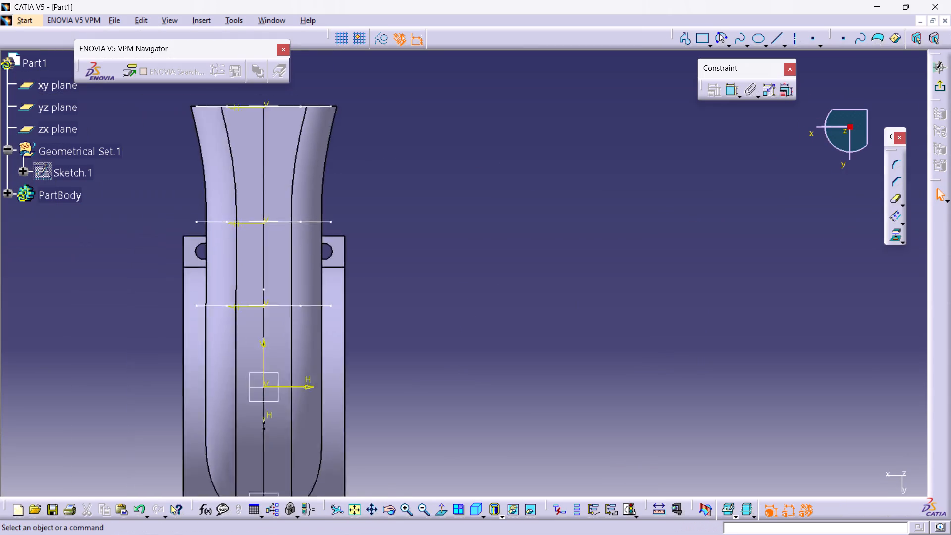
# Draw a rectangle about 40 mm by 19 mm inside the duct's lower end face, viewed from beneath.
pyautogui.moveTo(575, 357); pyautogui.dragTo(555, 272, button='middle')
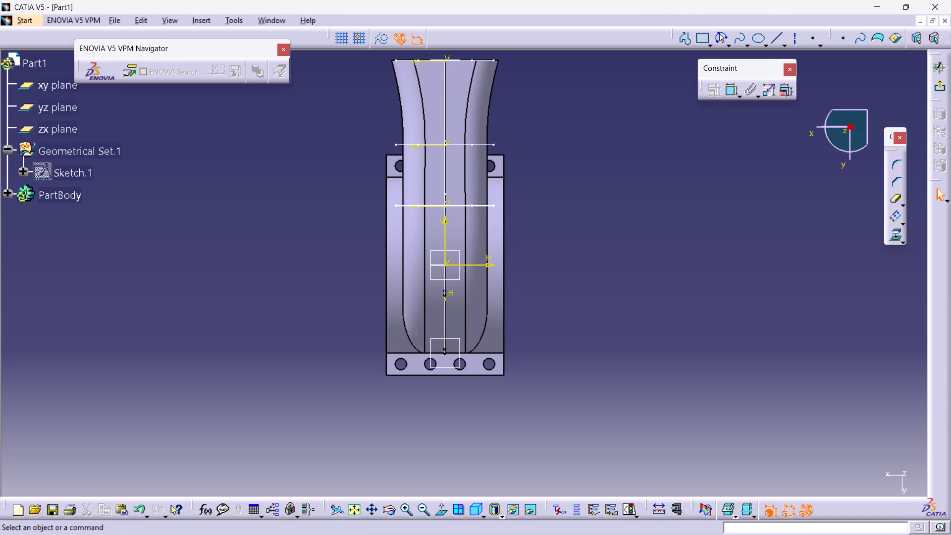
pyautogui.moveTo(302, 270); pyautogui.dragTo(301, 273, button='middle')
pyautogui.moveTo(301, 273); pyautogui.dragTo(547, 268, button='middle')
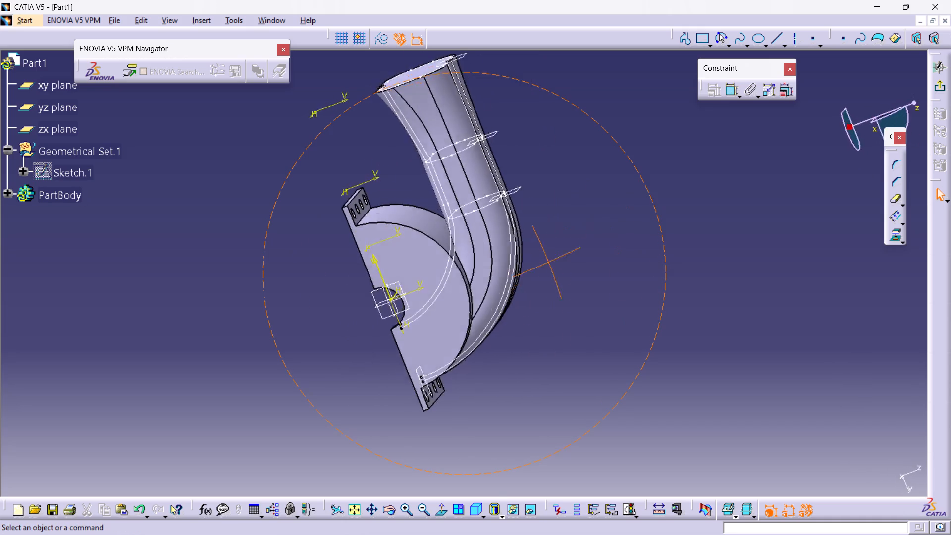
pyautogui.moveTo(547, 268); pyautogui.dragTo(633, 348, button='middle')
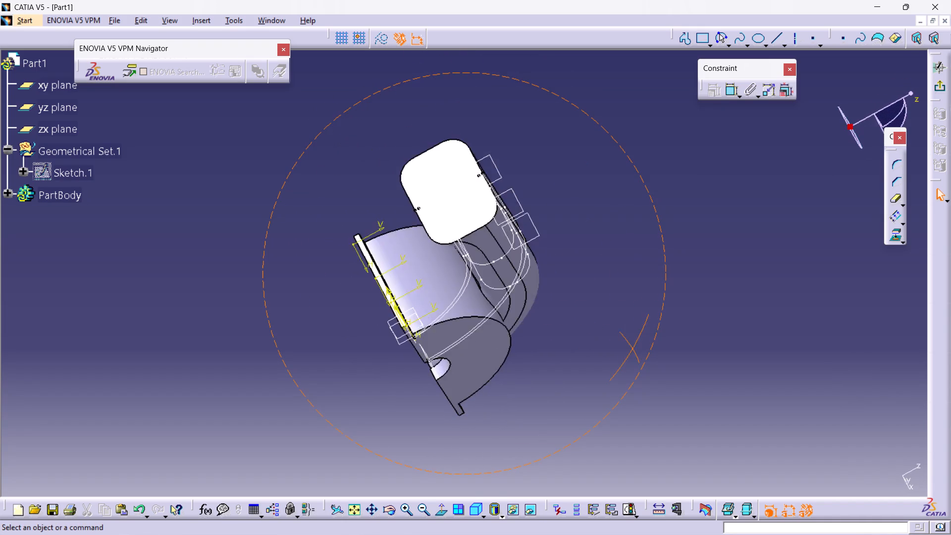
pyautogui.moveTo(633, 348); pyautogui.dragTo(363, 210, button='middle')
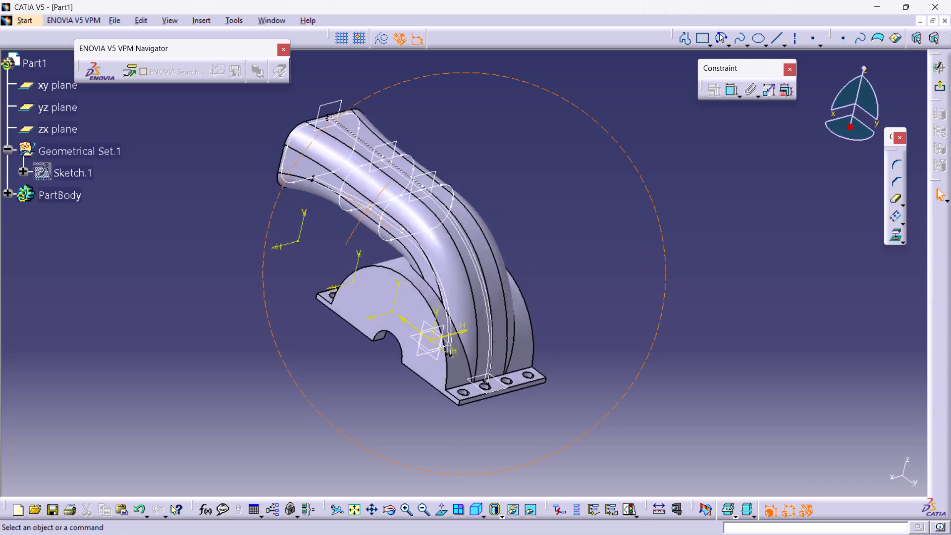
pyautogui.moveTo(363, 210); pyautogui.dragTo(445, 218, button='middle')
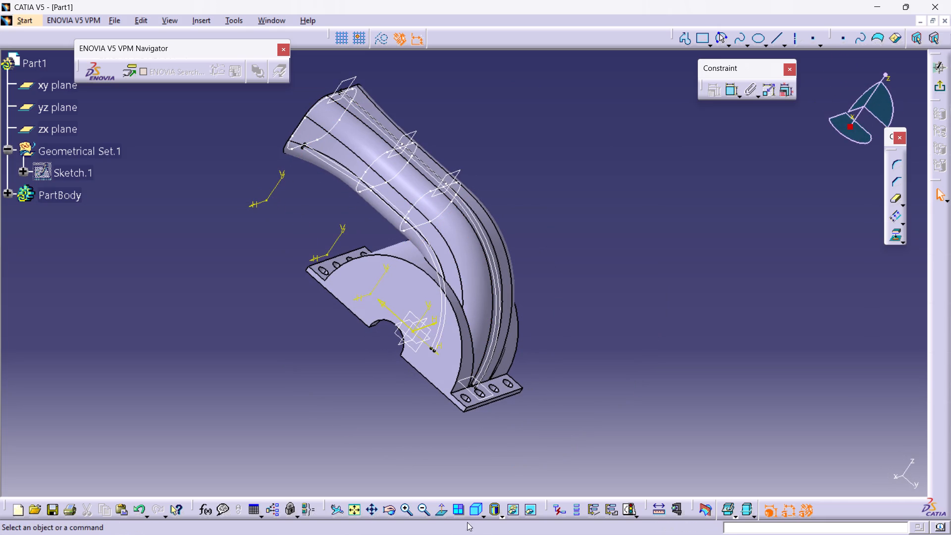
pyautogui.click(444, 514)
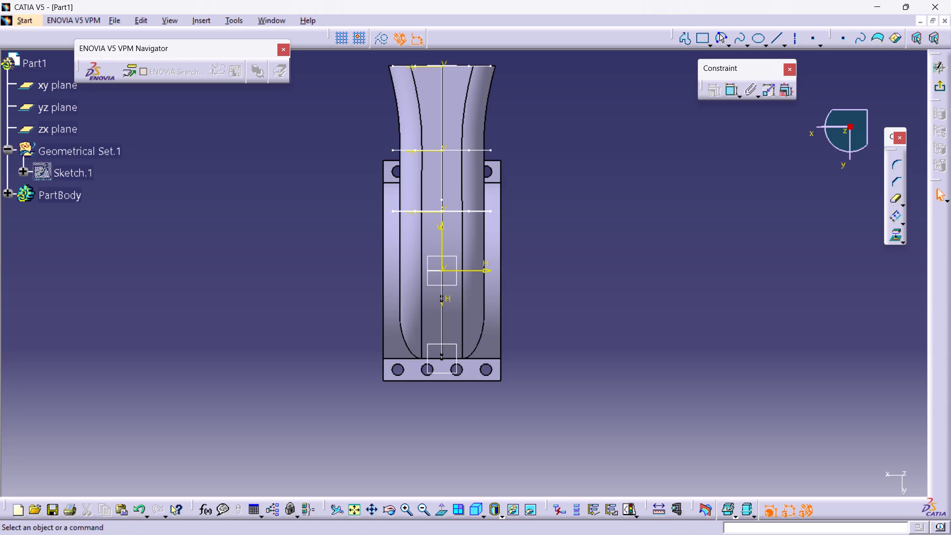
pyautogui.scroll(-1, 305, 284)
pyautogui.moveTo(282, 315); pyautogui.dragTo(547, 385, button='middle')
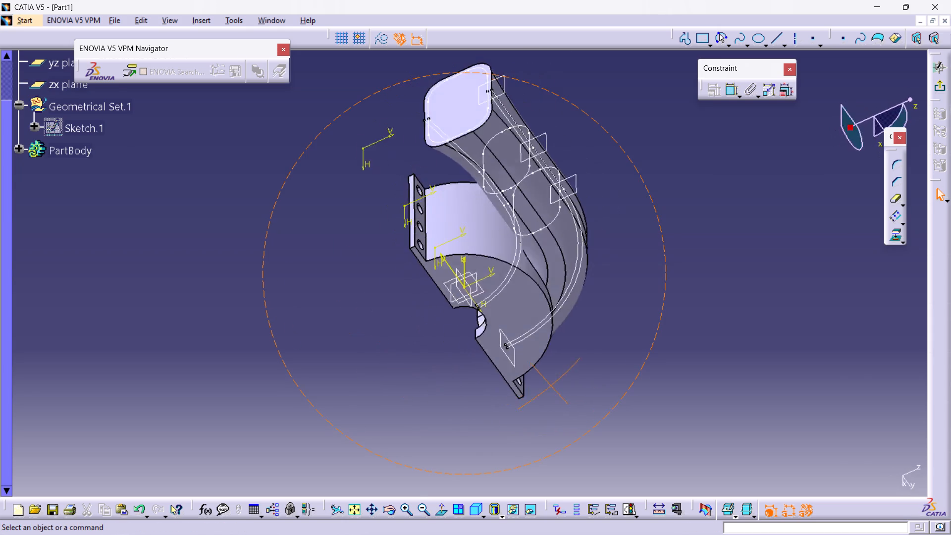
pyautogui.moveTo(547, 385); pyautogui.dragTo(419, 342, button='middle')
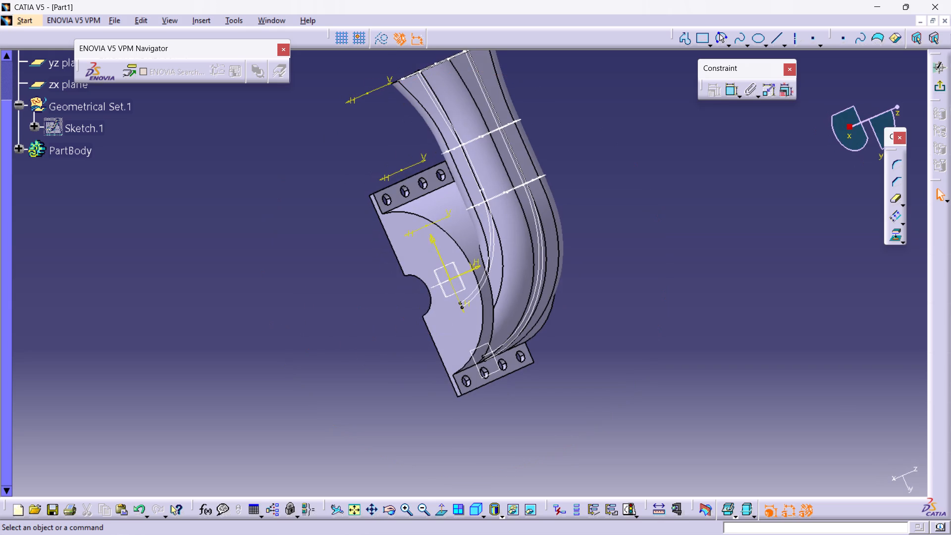
pyautogui.click(442, 505)
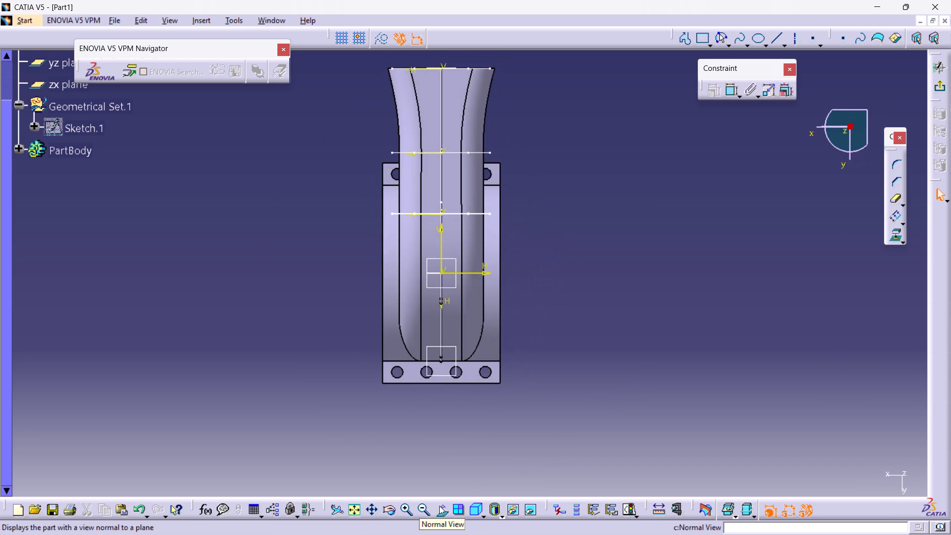
pyautogui.click(439, 506)
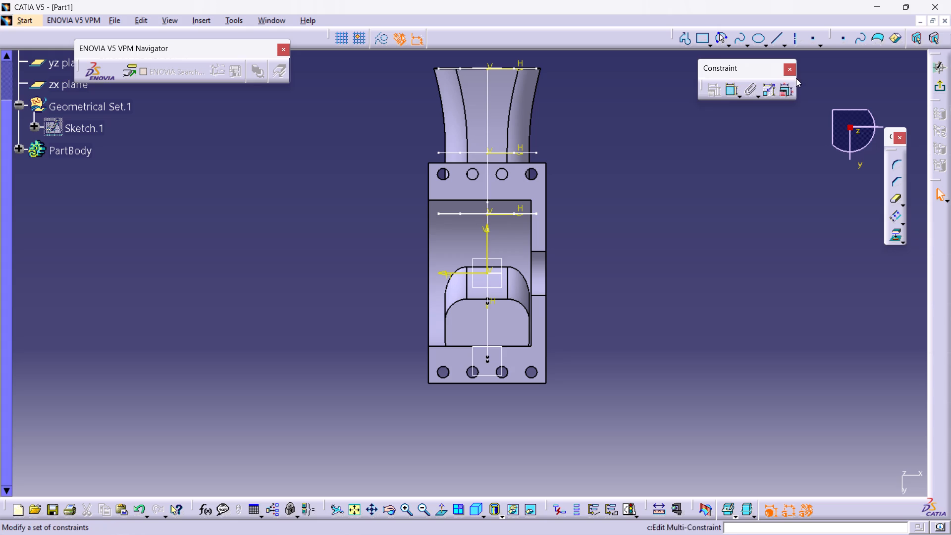
pyautogui.click(703, 35)
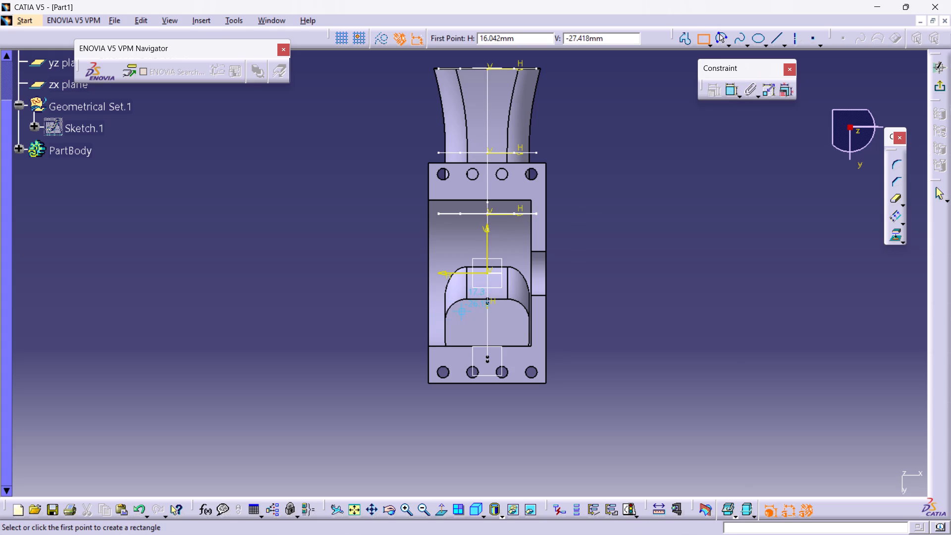
pyautogui.click(462, 312)
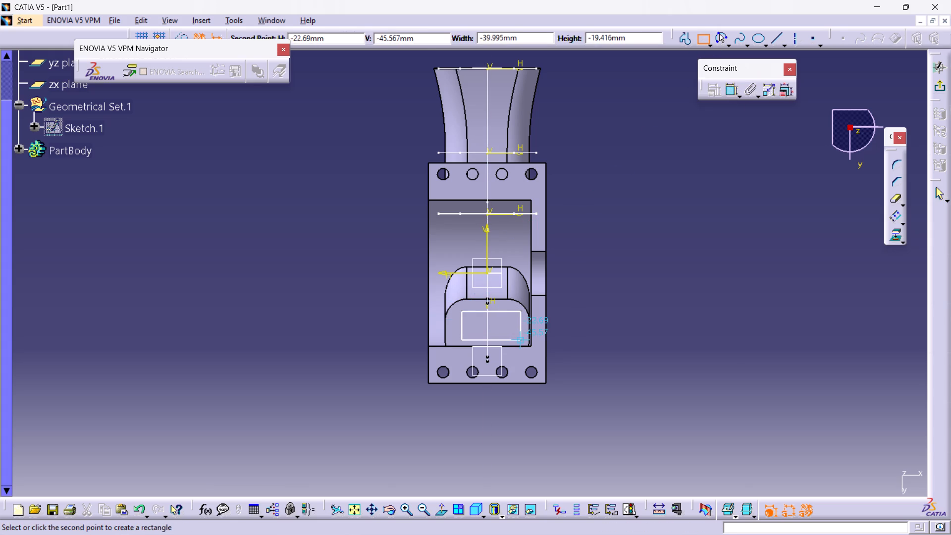
pyautogui.click(521, 340)
pyautogui.moveTo(633, 324); pyautogui.dragTo(622, 256, button='middle')
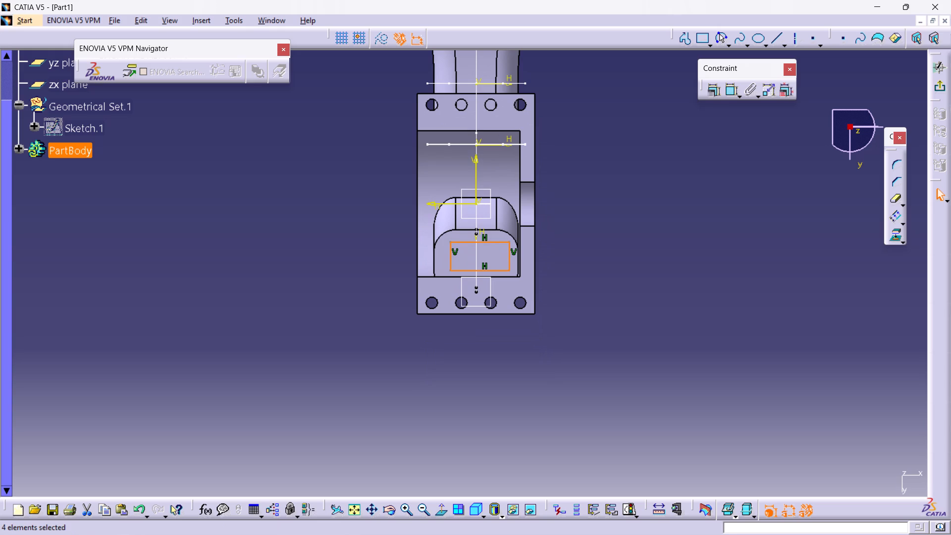
pyautogui.click(573, 261)
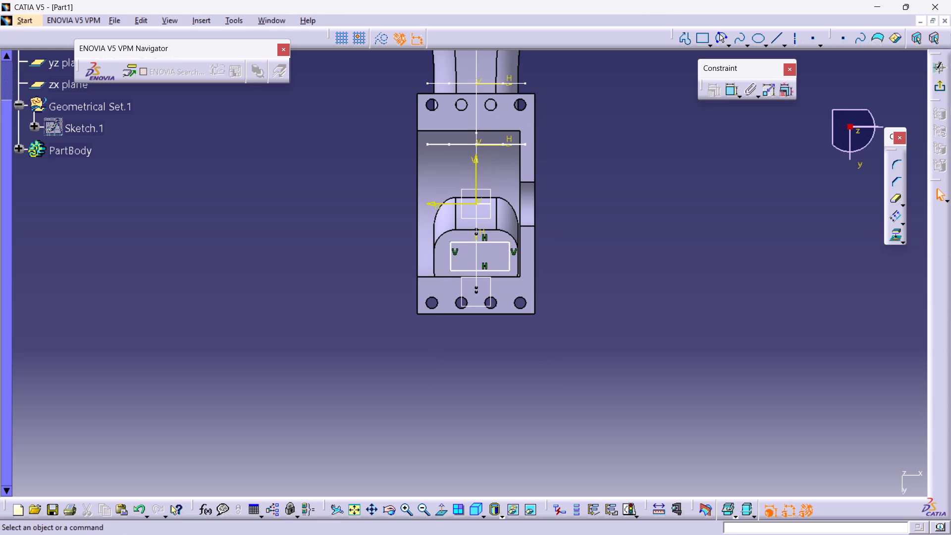
# Constrain the rectangle's two upper corners to be symmetric about the sketch's vertical axis.
pyautogui.keyDown('ctrl'); pyautogui.click(450, 242); pyautogui.keyUp('ctrl')
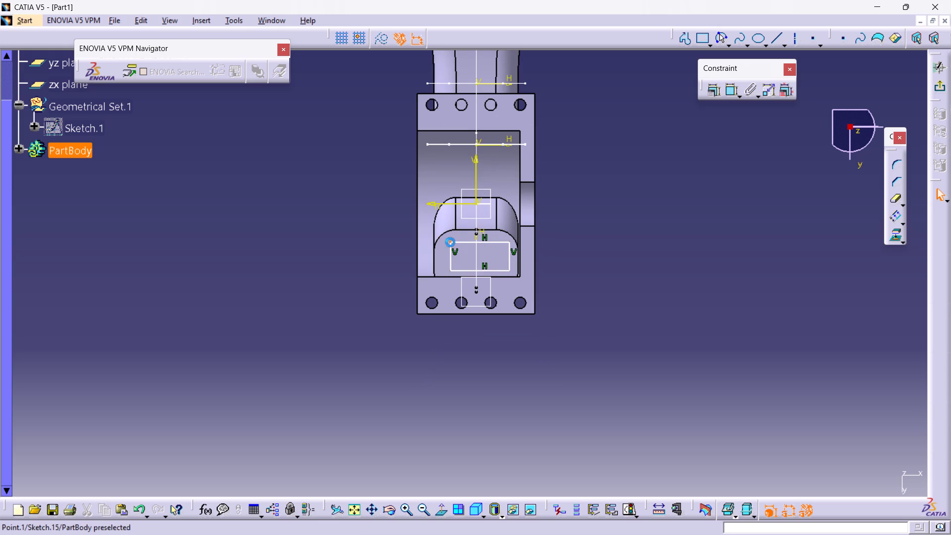
pyautogui.keyDown('ctrl'); pyautogui.click(510, 243); pyautogui.keyUp('ctrl')
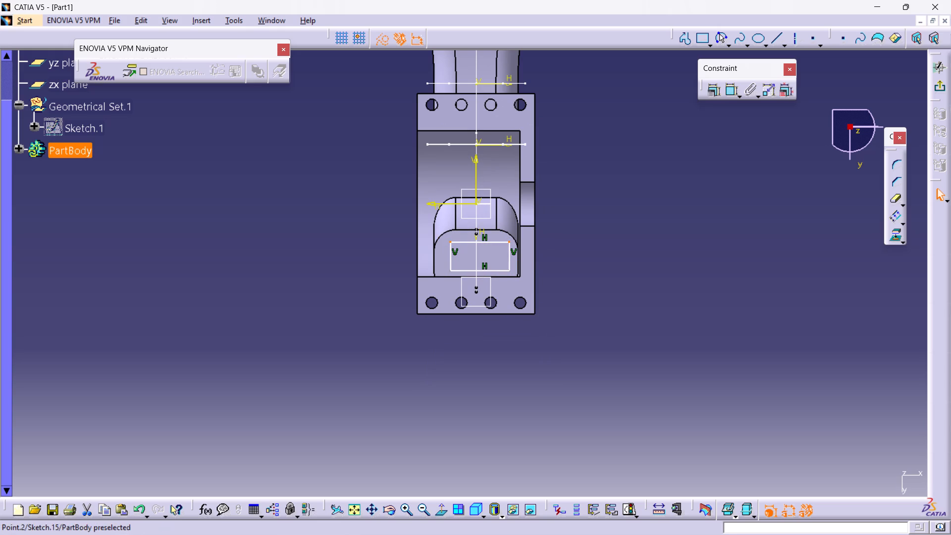
pyautogui.keyDown('ctrl'); pyautogui.click(477, 182); pyautogui.keyUp('ctrl')
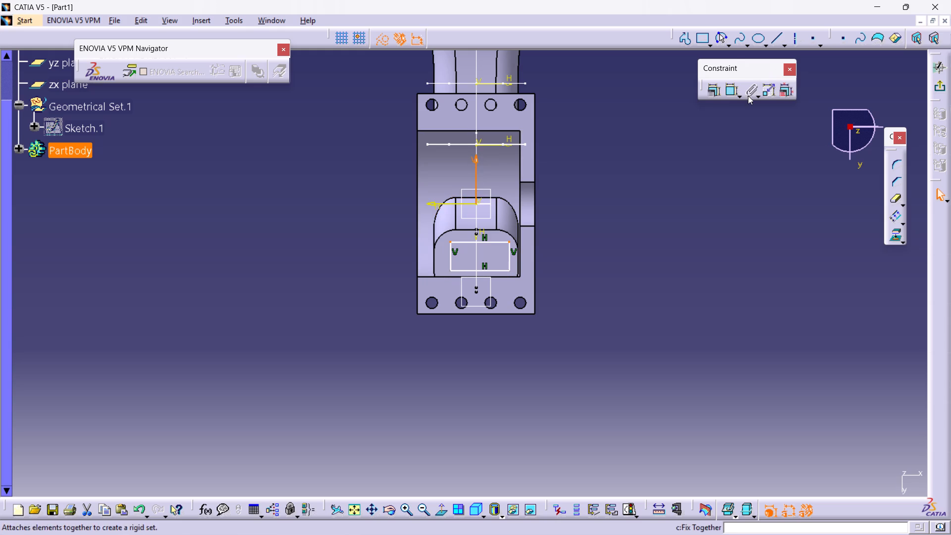
pyautogui.click(717, 93)
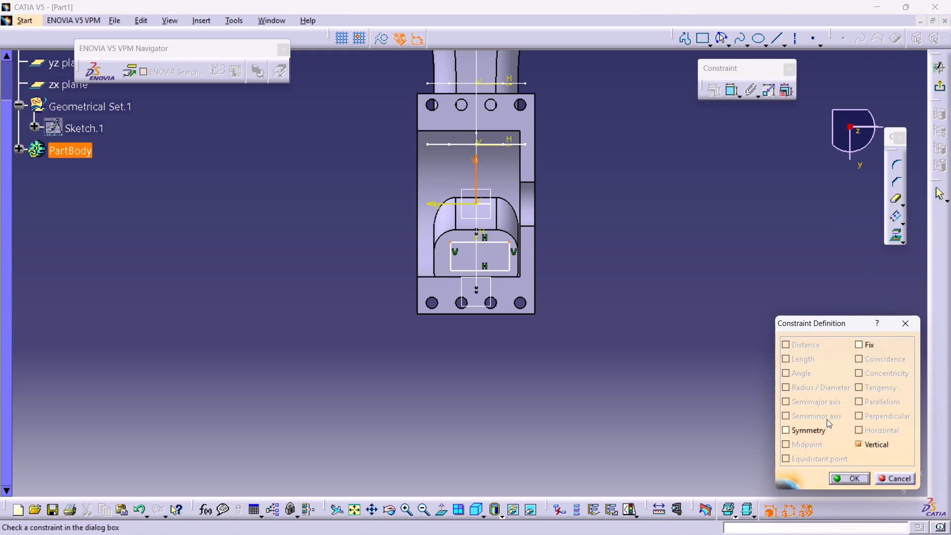
pyautogui.click(814, 429)
pyautogui.click(851, 478)
pyautogui.click(703, 396)
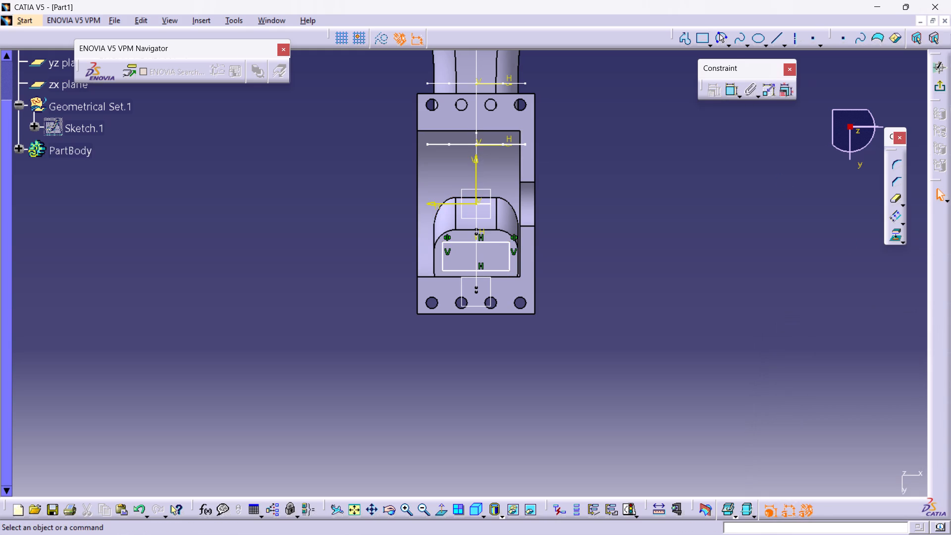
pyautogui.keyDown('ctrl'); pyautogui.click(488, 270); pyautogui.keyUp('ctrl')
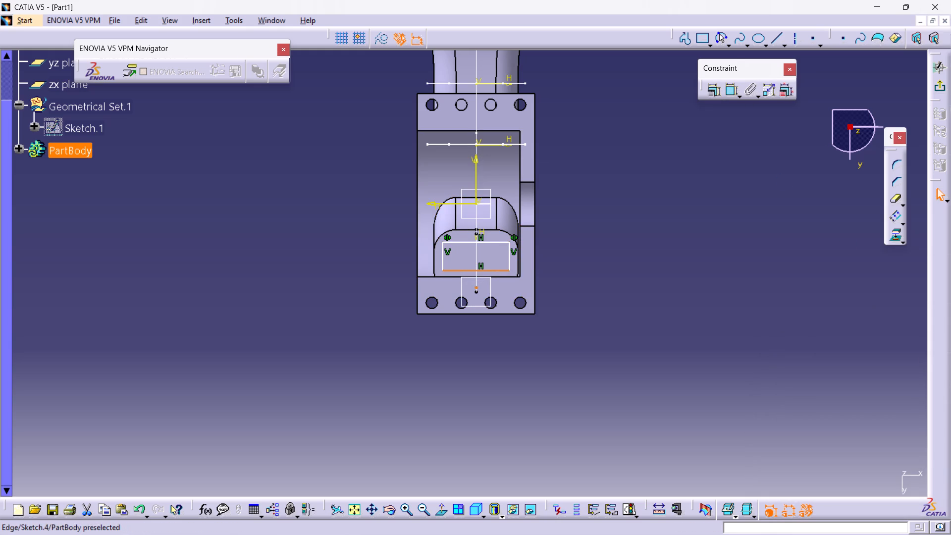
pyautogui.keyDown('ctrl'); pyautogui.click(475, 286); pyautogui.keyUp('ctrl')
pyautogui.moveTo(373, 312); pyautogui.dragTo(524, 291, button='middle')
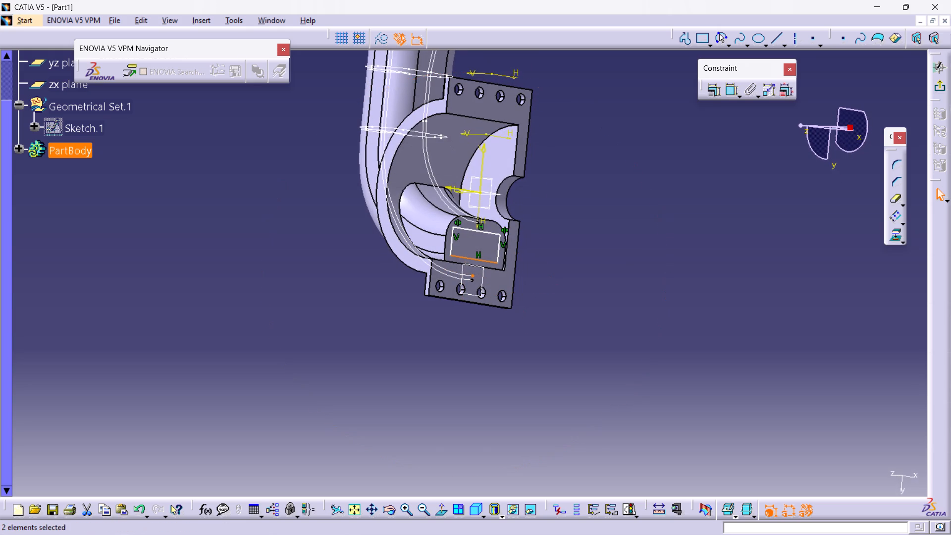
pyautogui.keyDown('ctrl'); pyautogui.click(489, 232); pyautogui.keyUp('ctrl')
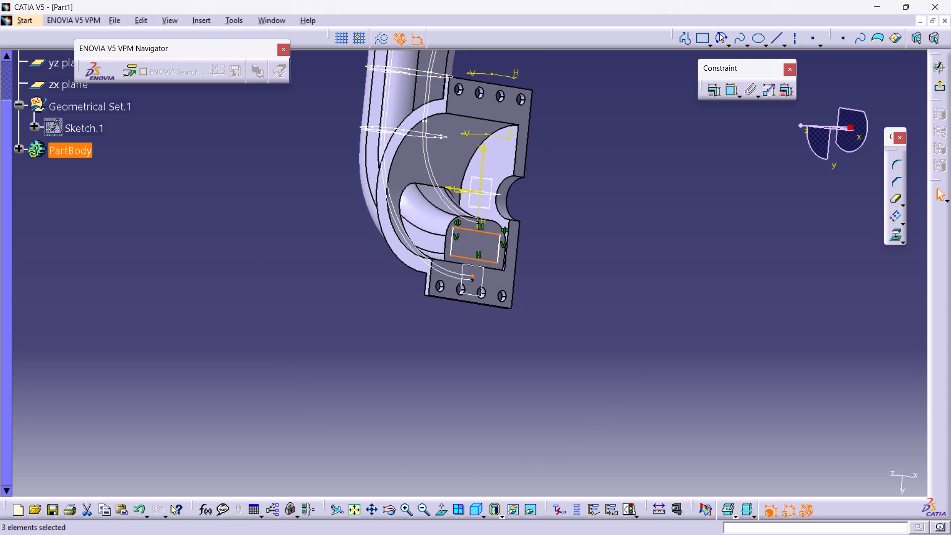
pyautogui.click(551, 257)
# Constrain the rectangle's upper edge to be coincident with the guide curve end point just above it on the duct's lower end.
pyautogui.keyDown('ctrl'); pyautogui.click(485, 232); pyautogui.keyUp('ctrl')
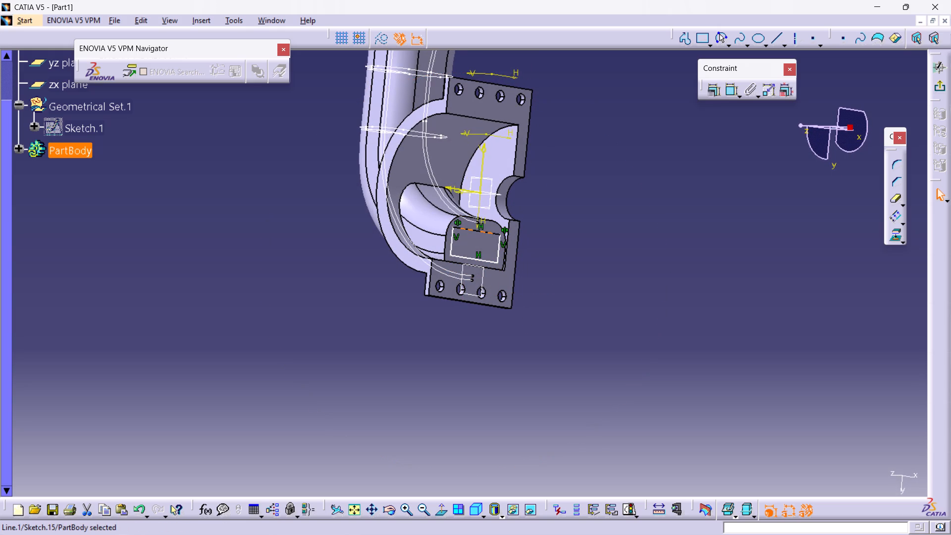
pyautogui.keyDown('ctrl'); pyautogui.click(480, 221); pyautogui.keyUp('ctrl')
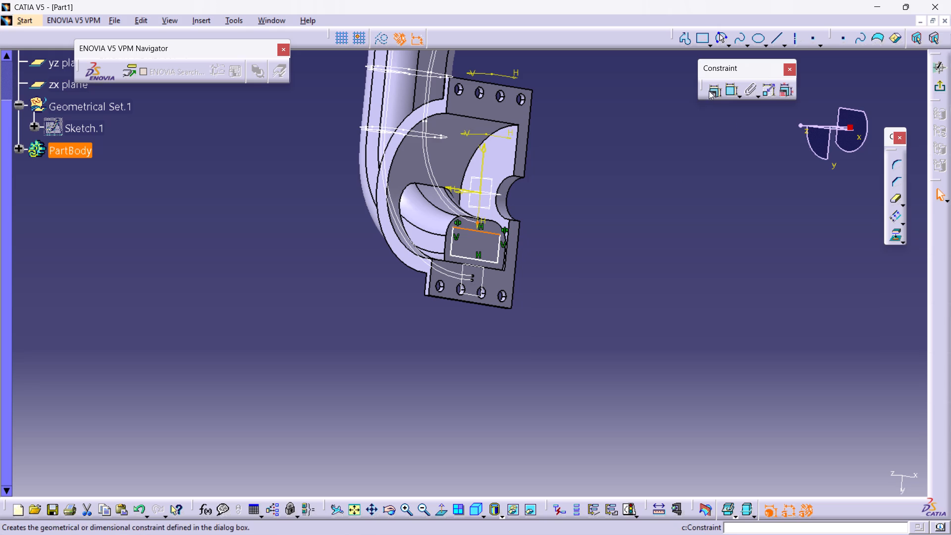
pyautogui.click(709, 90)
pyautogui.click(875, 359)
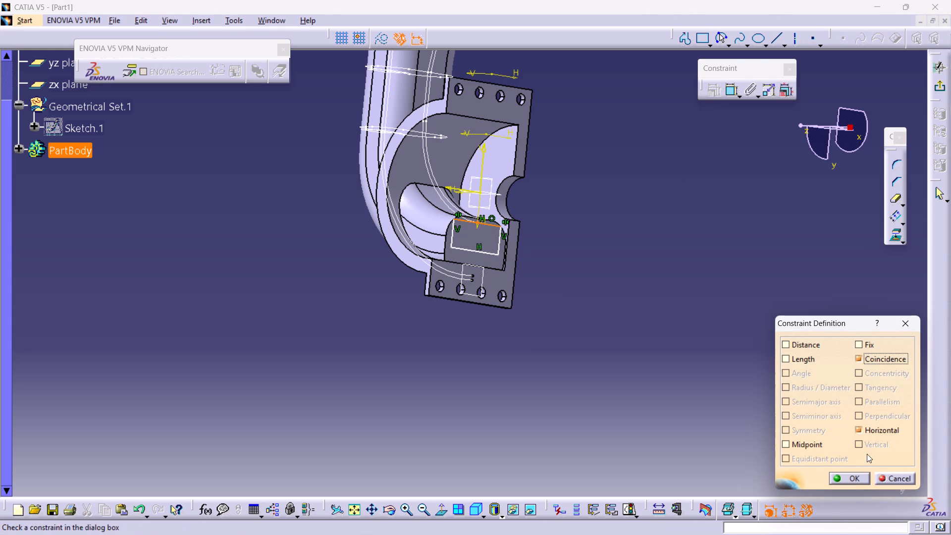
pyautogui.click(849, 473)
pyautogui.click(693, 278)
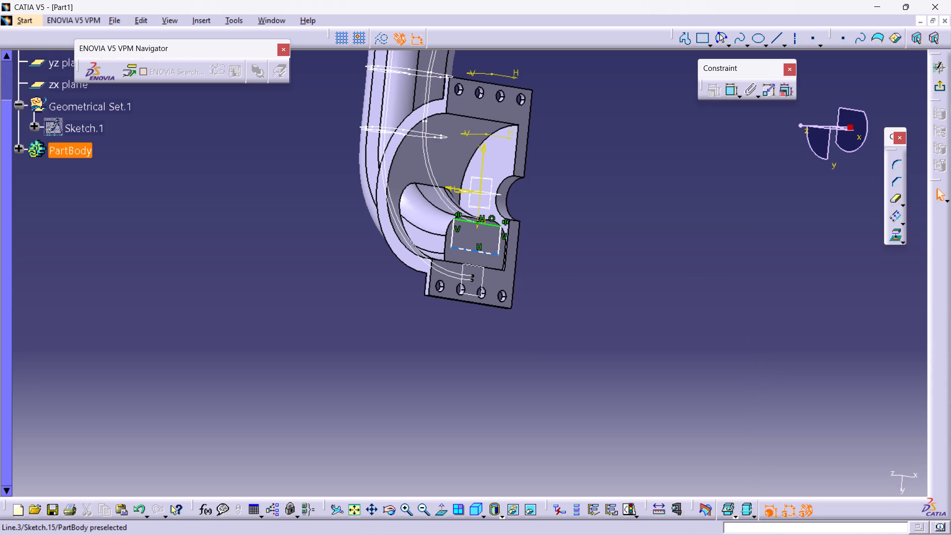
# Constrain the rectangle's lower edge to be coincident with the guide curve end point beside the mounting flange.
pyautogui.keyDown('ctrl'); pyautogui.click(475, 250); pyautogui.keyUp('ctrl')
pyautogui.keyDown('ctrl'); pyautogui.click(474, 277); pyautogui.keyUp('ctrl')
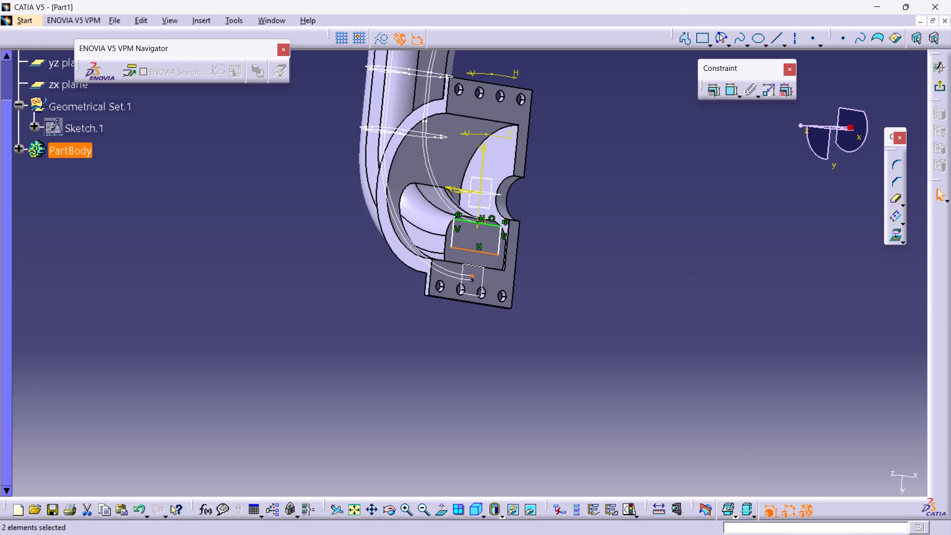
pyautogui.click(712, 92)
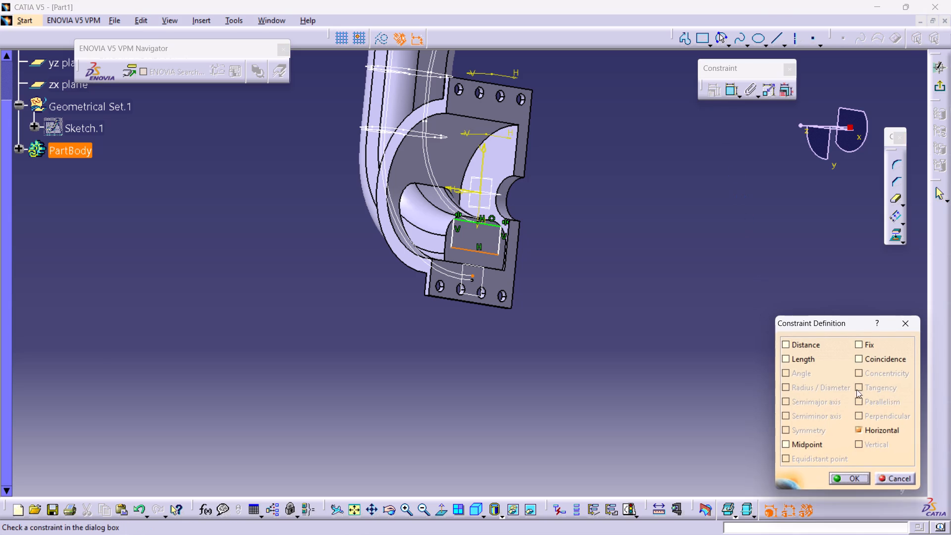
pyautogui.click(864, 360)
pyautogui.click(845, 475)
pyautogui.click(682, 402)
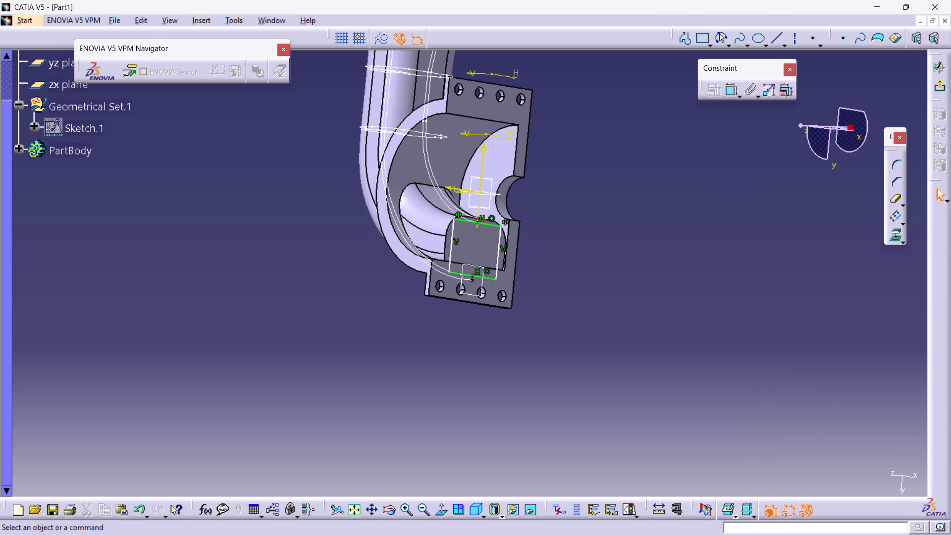
# Examine the existing inner profile sketches on the third and second planes from the duct's free end, closing each one.
pyautogui.moveTo(697, 254); pyautogui.dragTo(571, 213, button='middle')
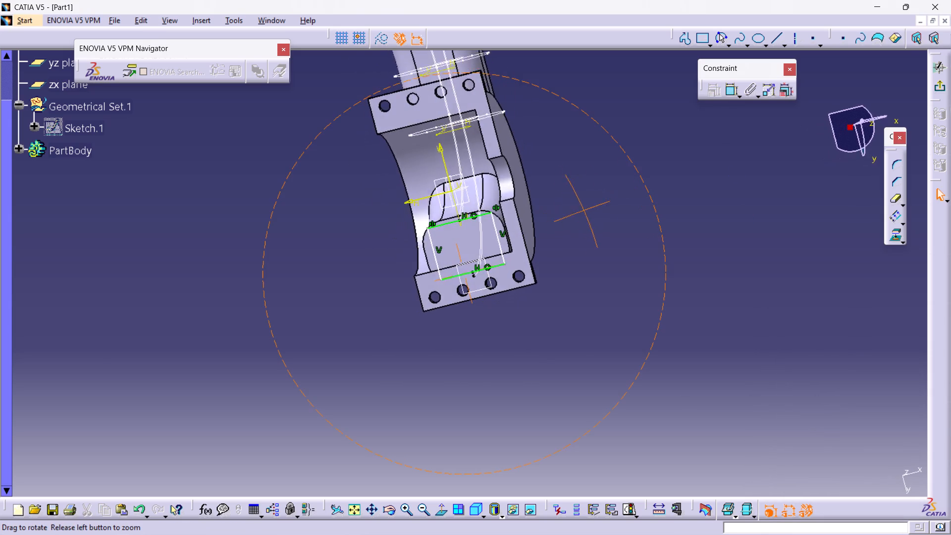
pyautogui.moveTo(571, 213); pyautogui.dragTo(595, 231, button='middle')
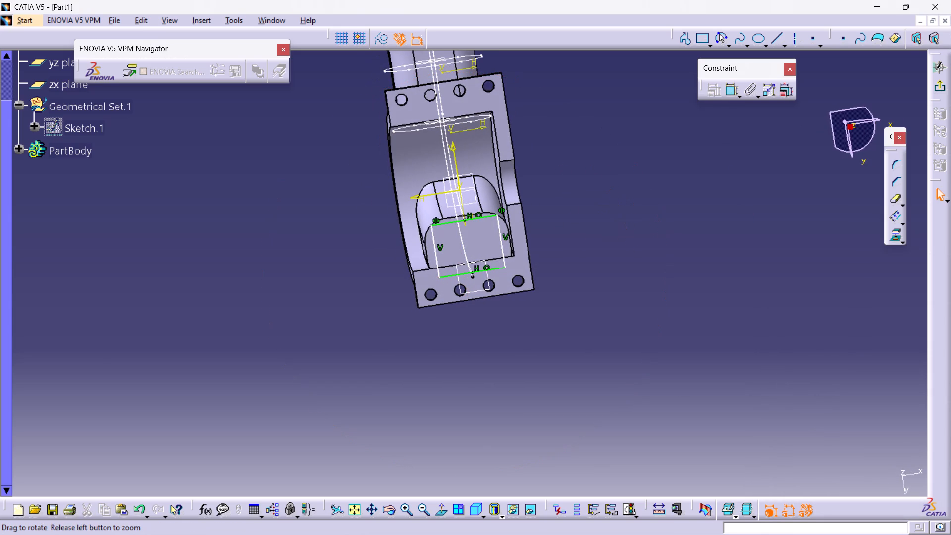
pyautogui.doubleClick(483, 115)
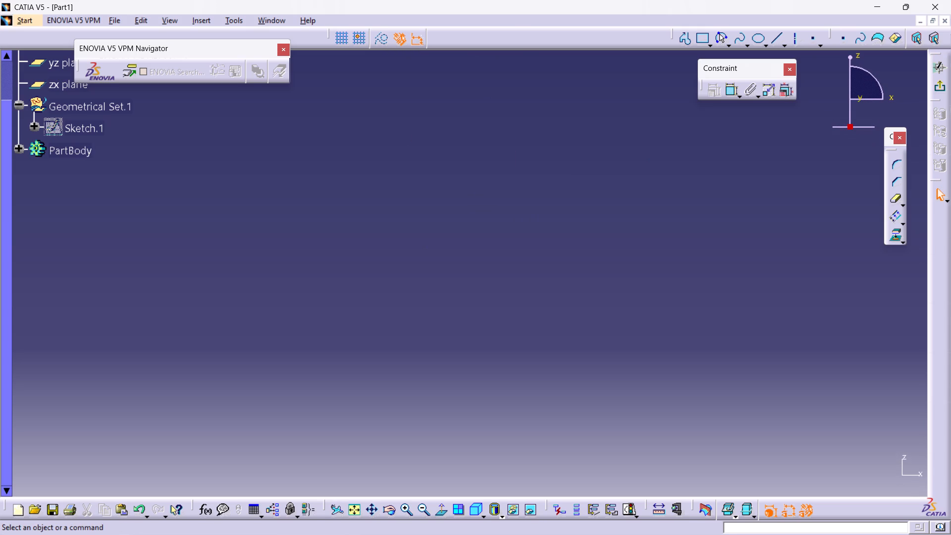
pyautogui.click(938, 91)
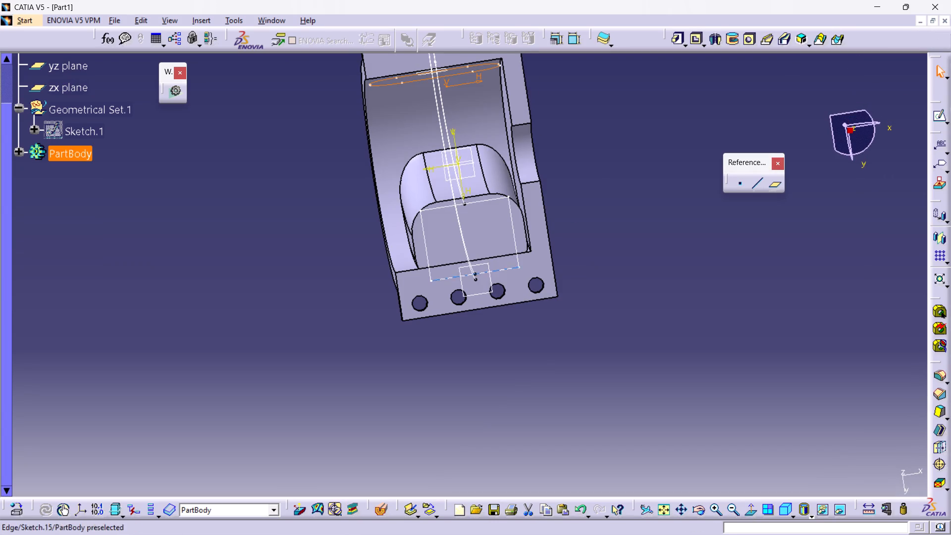
pyautogui.moveTo(408, 246); pyautogui.dragTo(404, 336, button='middle')
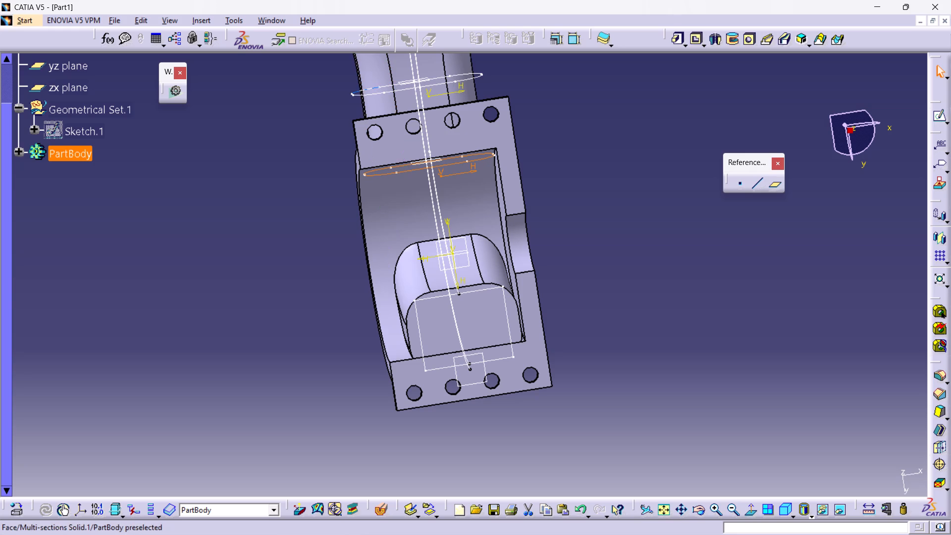
pyautogui.doubleClick(371, 89)
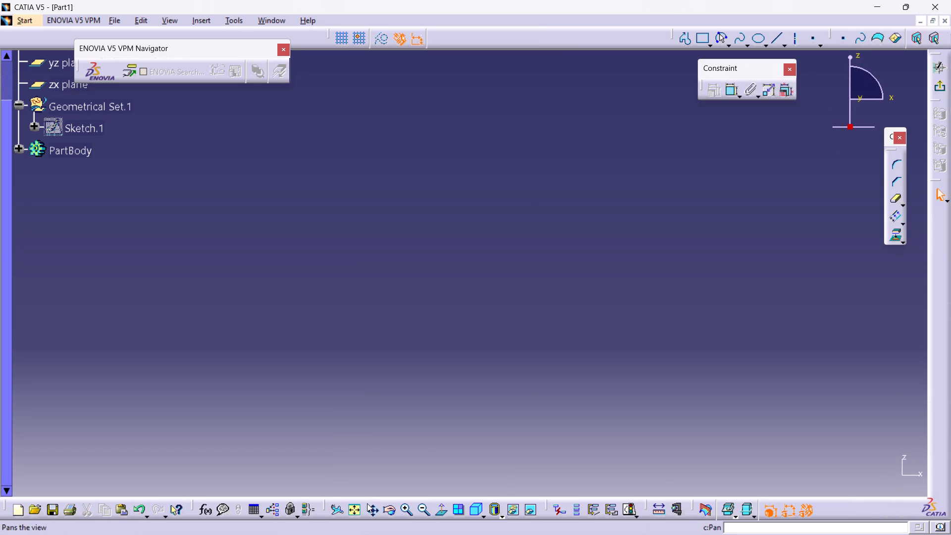
pyautogui.click(353, 501)
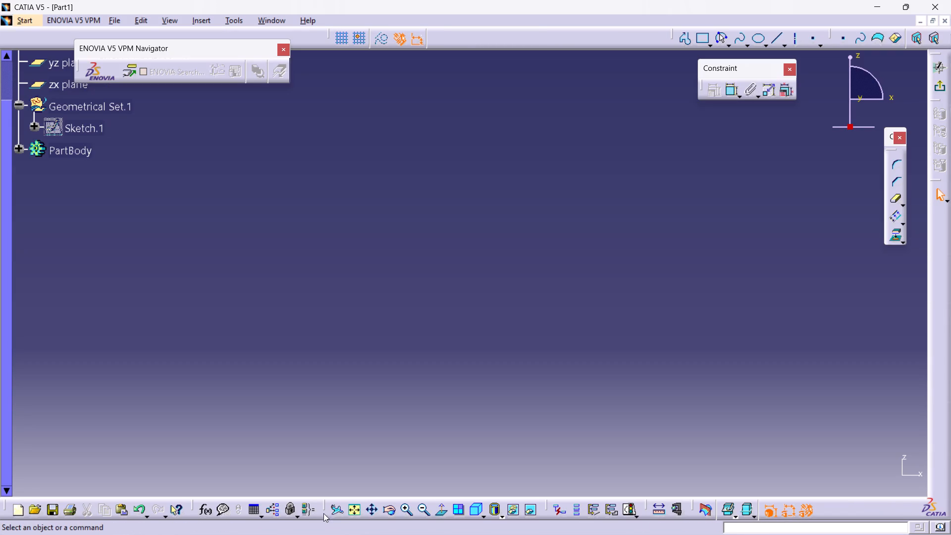
pyautogui.click(355, 508)
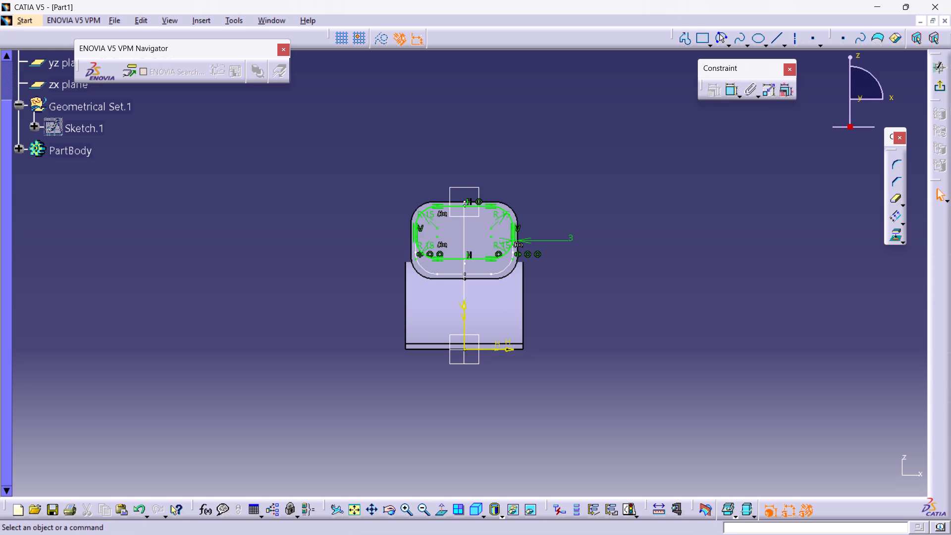
pyautogui.hotkey('ctrl', 'z')
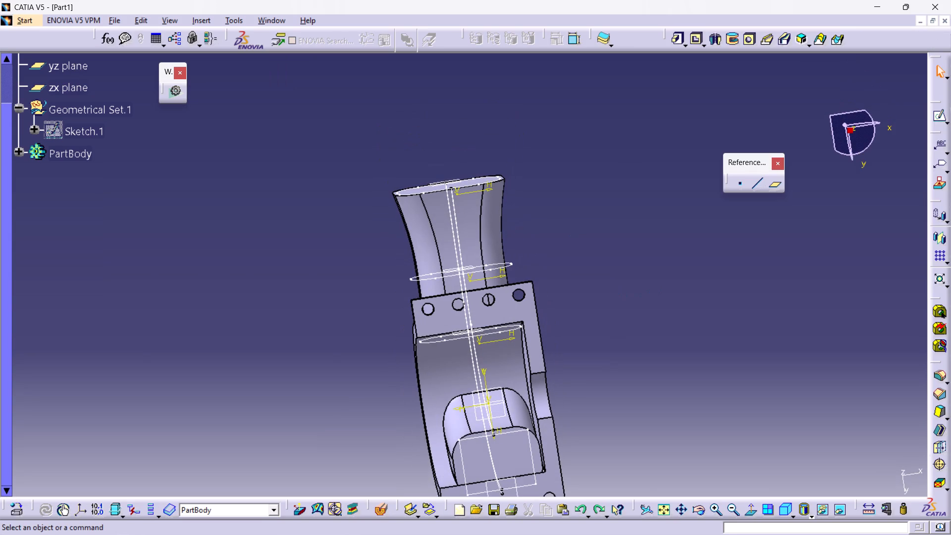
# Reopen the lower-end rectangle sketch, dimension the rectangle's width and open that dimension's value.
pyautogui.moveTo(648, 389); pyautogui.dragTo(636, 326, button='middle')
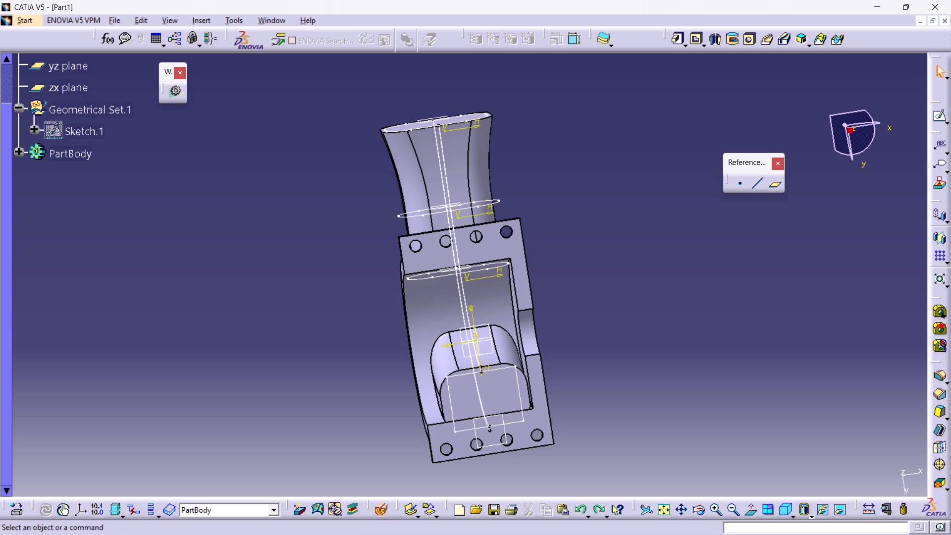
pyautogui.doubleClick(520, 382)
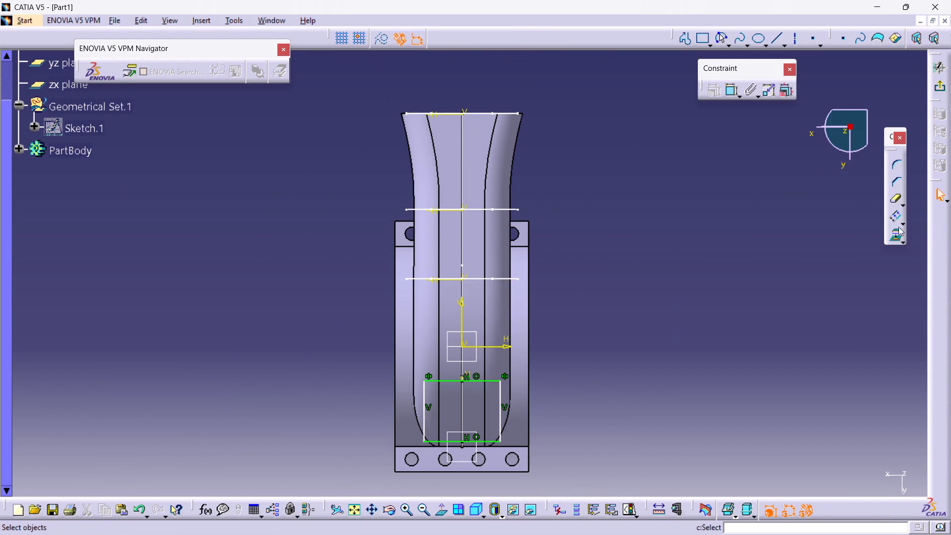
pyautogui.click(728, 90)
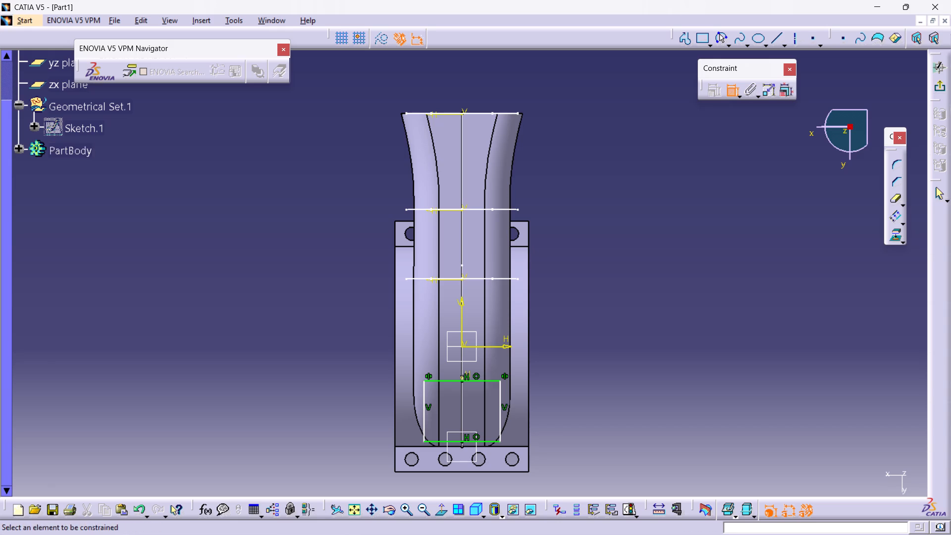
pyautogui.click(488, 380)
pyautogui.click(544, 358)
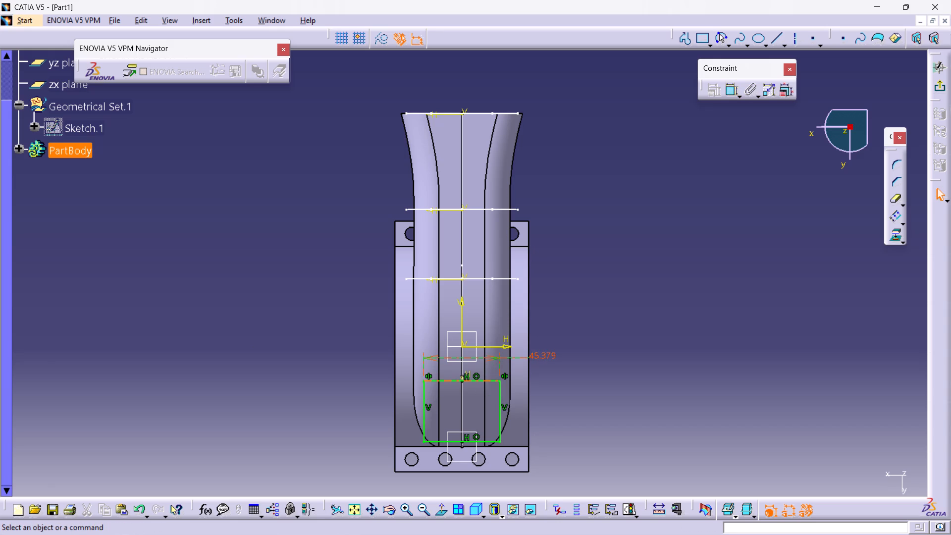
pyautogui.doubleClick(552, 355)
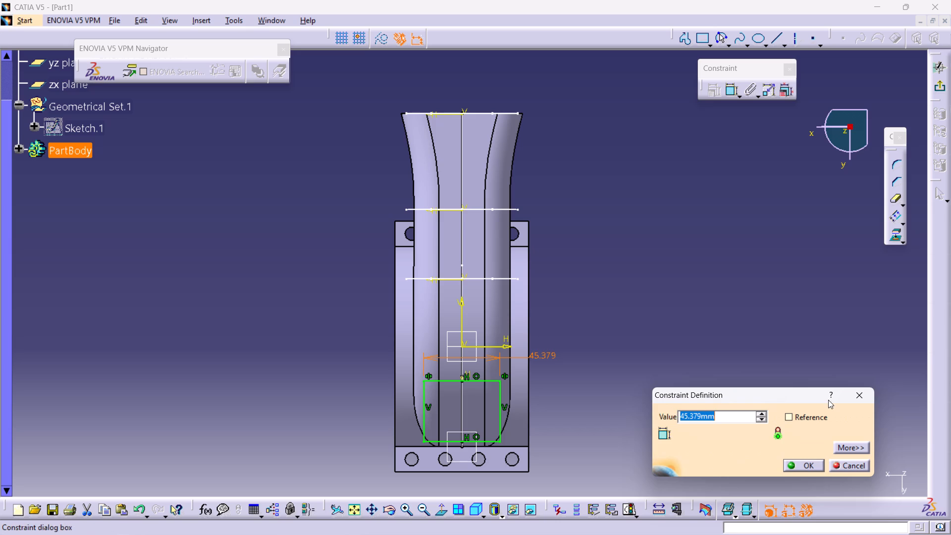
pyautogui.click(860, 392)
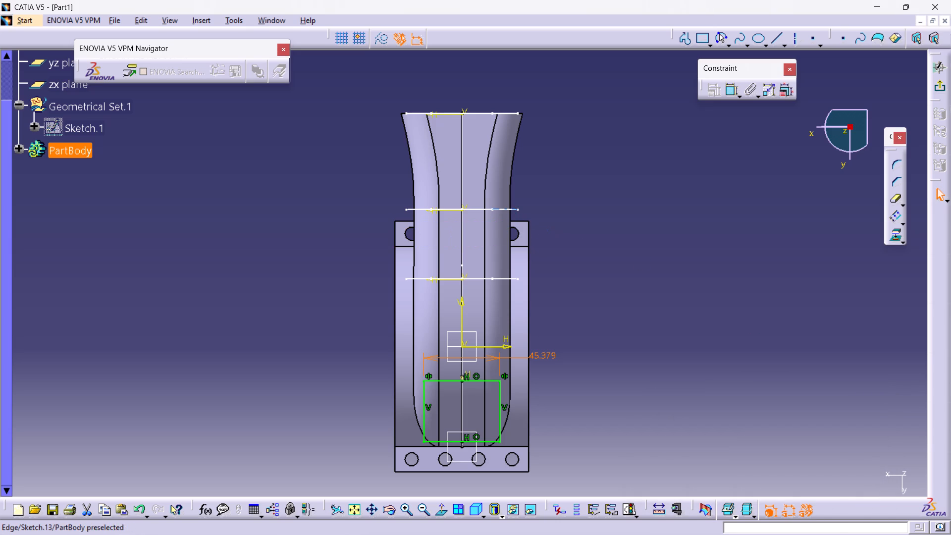
# Open the inner profile sketch on the second plane from the duct's free end to check its dimensions.
pyautogui.doubleClick(512, 208)
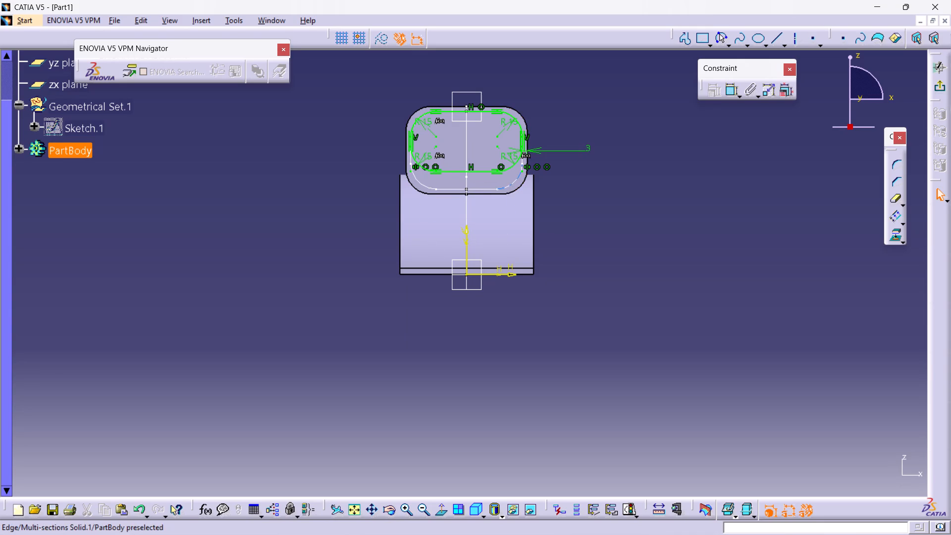
pyautogui.click(626, 217)
# Undo back past the lower-end sketch and the inner profile sketches on the second and third planes from the free end.
pyautogui.hotkey('ctrl', 'z')
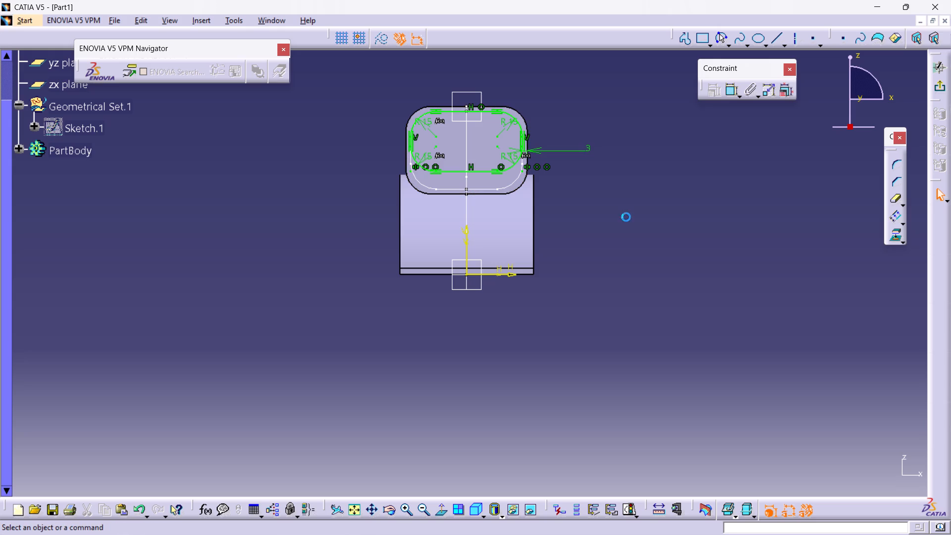
pyautogui.hotkey('ctrl', 'z')
pyautogui.hotkey('ctrl', 'z')
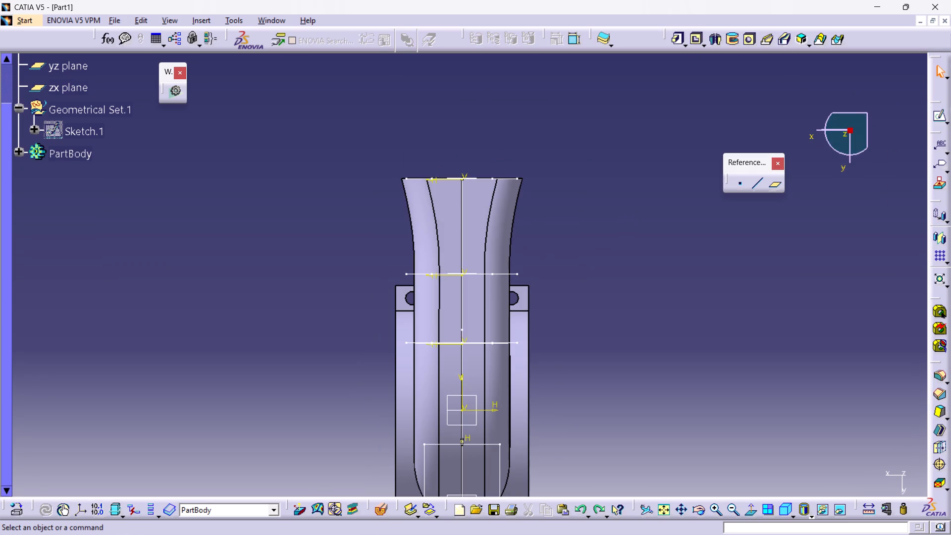
pyautogui.hotkey('ctrl', 'z')
pyautogui.hotkey('ctrl', 'z')
pyautogui.hotkey('ctrl', 'z')
pyautogui.hotkey('ctrl', 'z')
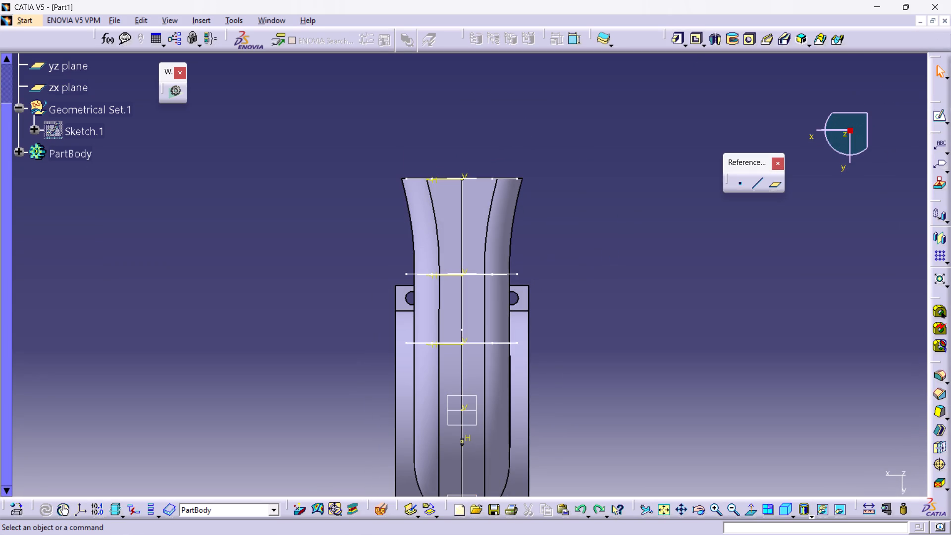
pyautogui.hotkey('ctrl', 'z')
pyautogui.hotkey('ctrl', 'z')
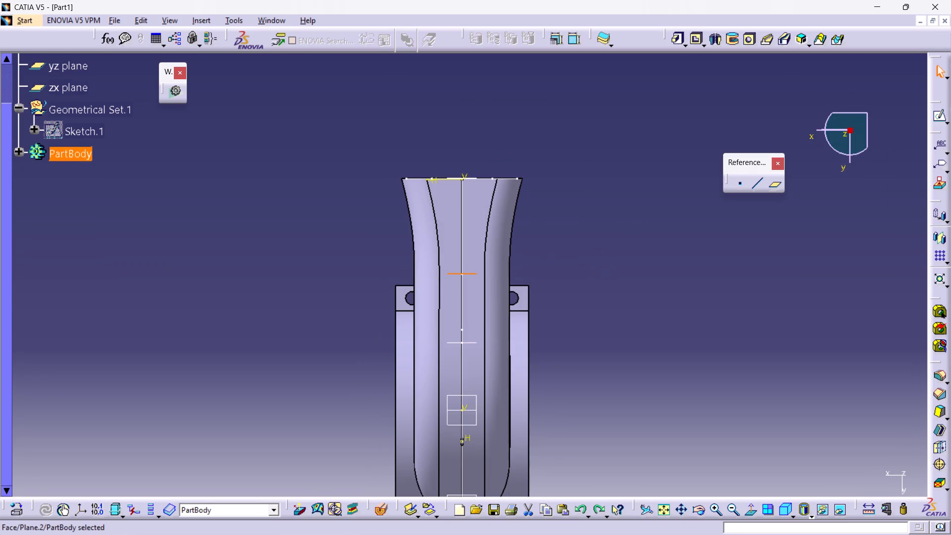
# Start a sketch on the second plane from the duct's free end and draw a rectangle inside the existing inner end profile.
pyautogui.click(935, 113)
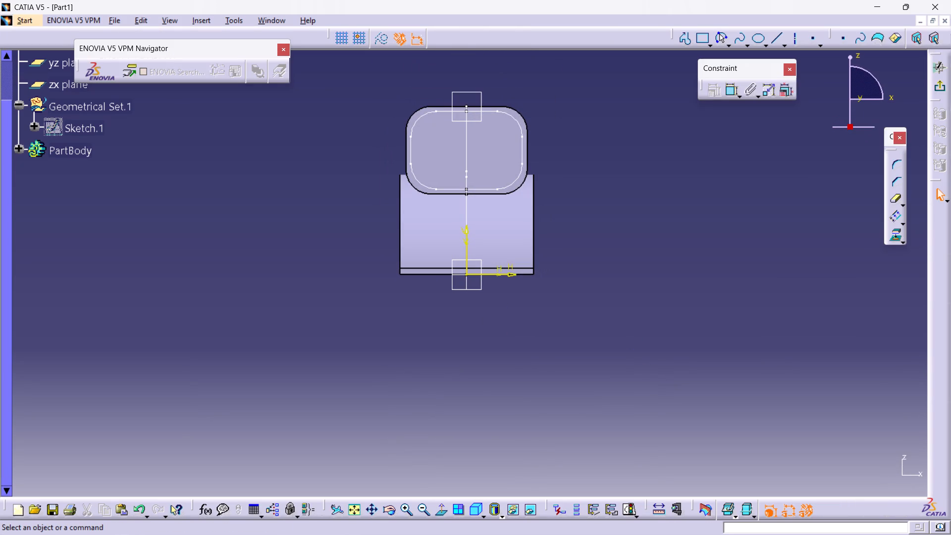
pyautogui.doubleClick(706, 36)
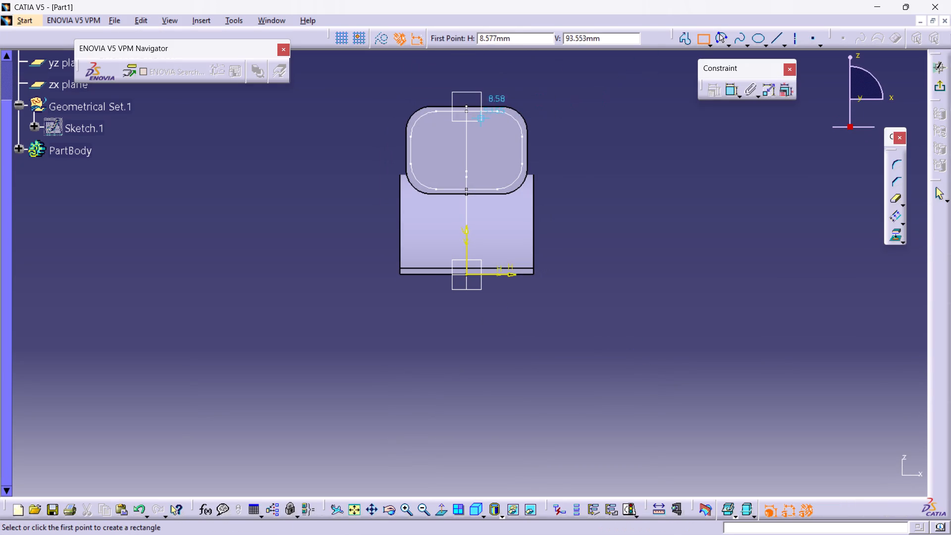
pyautogui.click(430, 124)
pyautogui.click(506, 174)
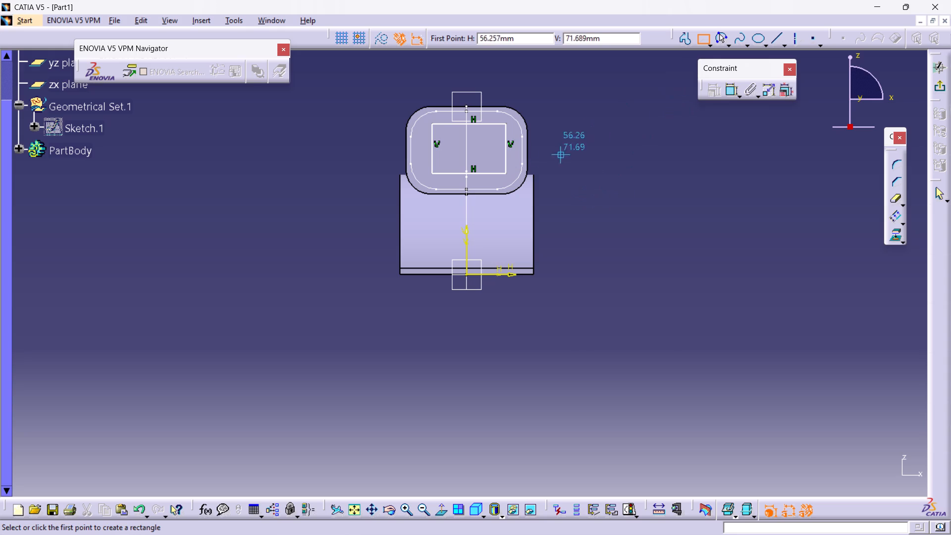
pyautogui.click(702, 42)
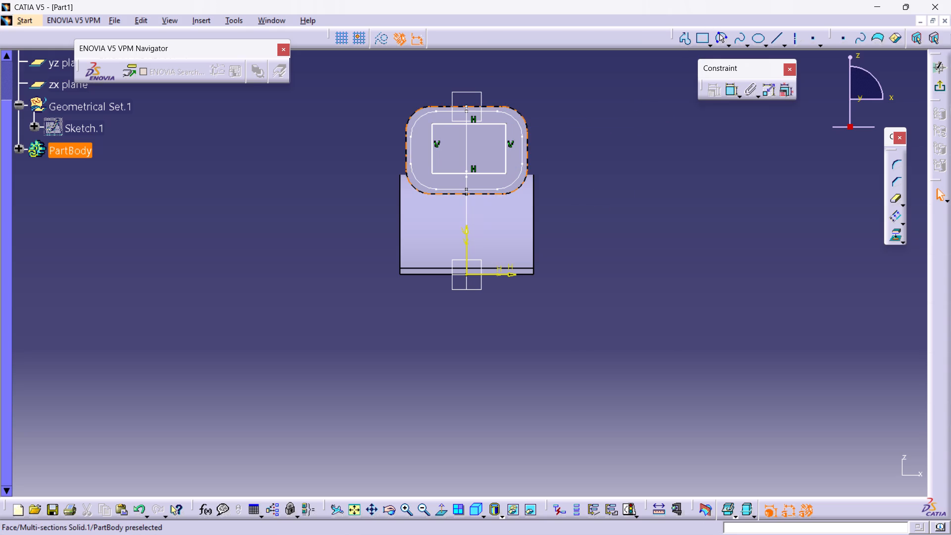
# Constrain the new rectangle's bottom edge coincident with the lower guide point on the vertical centreline.
pyautogui.click(489, 173)
pyautogui.keyDown('shift'); pyautogui.click(467, 178); pyautogui.keyUp('shift')
pyautogui.keyDown('ctrl'); pyautogui.click(481, 174); pyautogui.keyUp('ctrl')
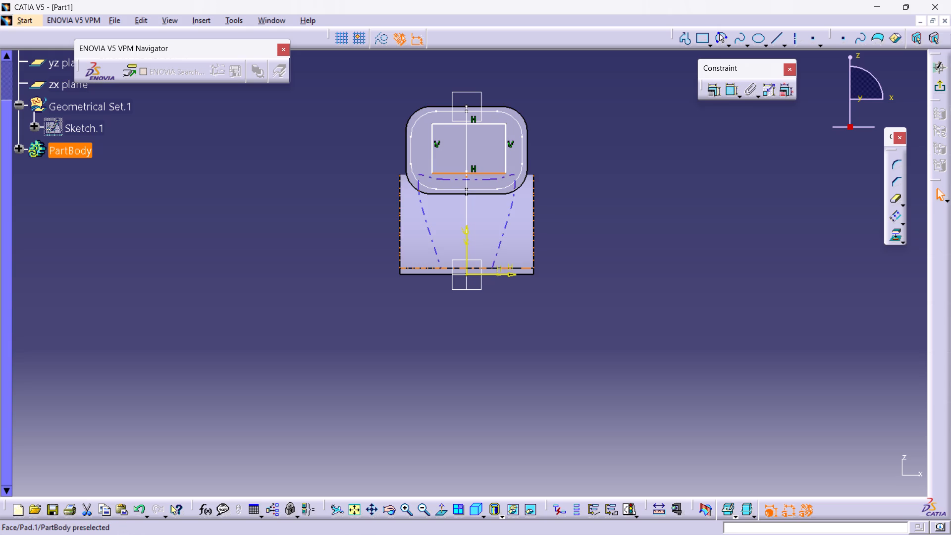
pyautogui.click(673, 233)
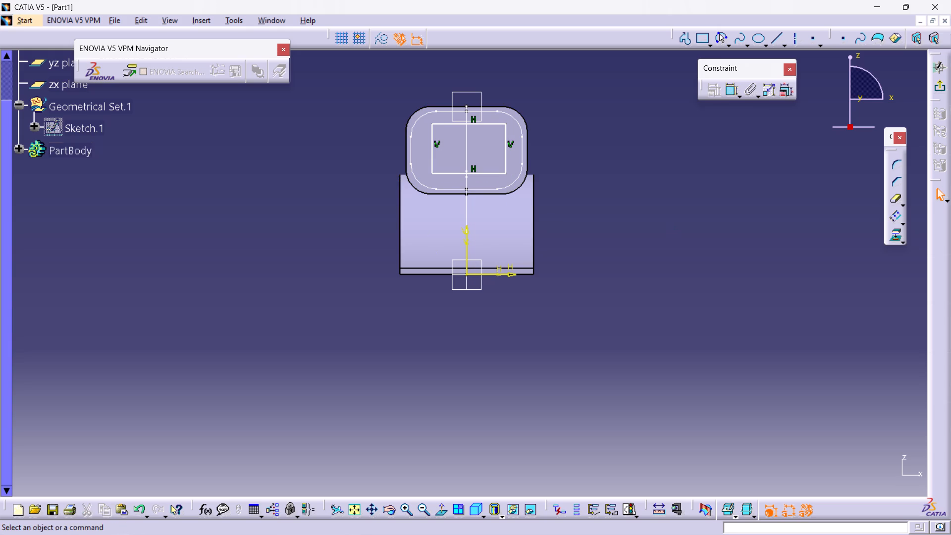
pyautogui.keyDown('ctrl'); pyautogui.click(484, 171); pyautogui.keyUp('ctrl')
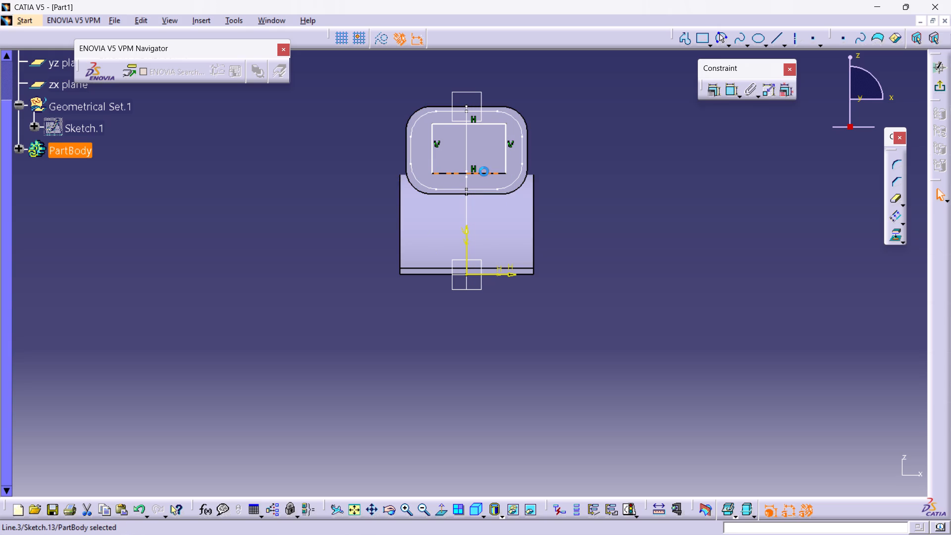
pyautogui.keyDown('ctrl'); pyautogui.click(465, 171); pyautogui.keyUp('ctrl')
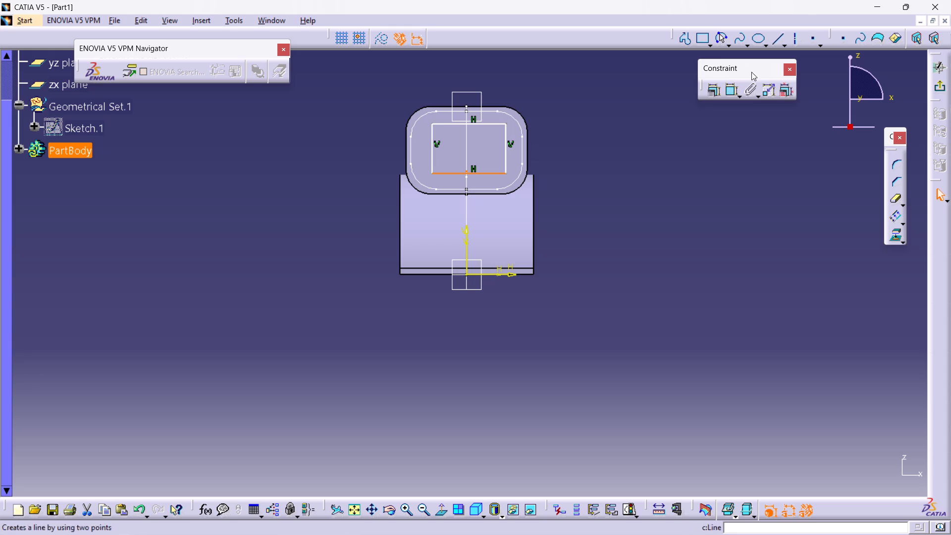
pyautogui.click(711, 87)
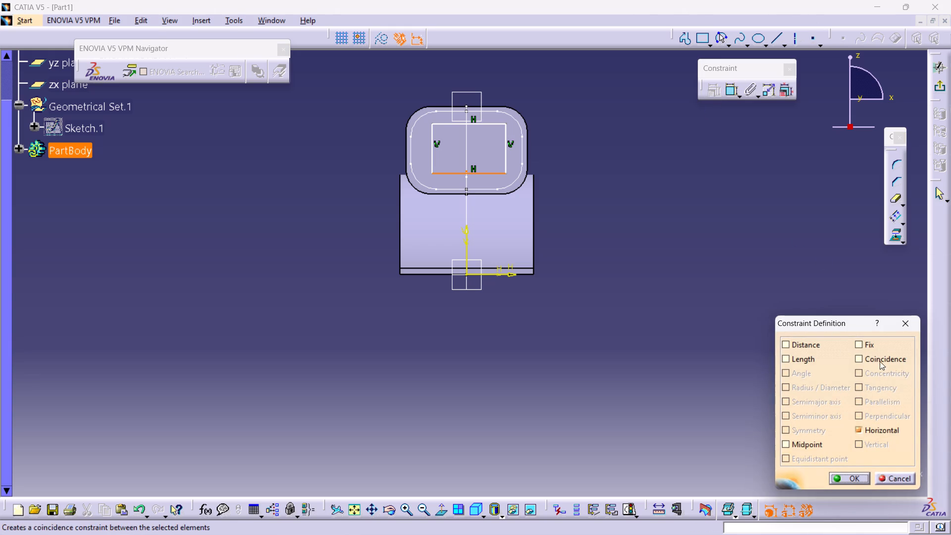
pyautogui.click(881, 357)
pyautogui.click(841, 474)
pyautogui.click(683, 365)
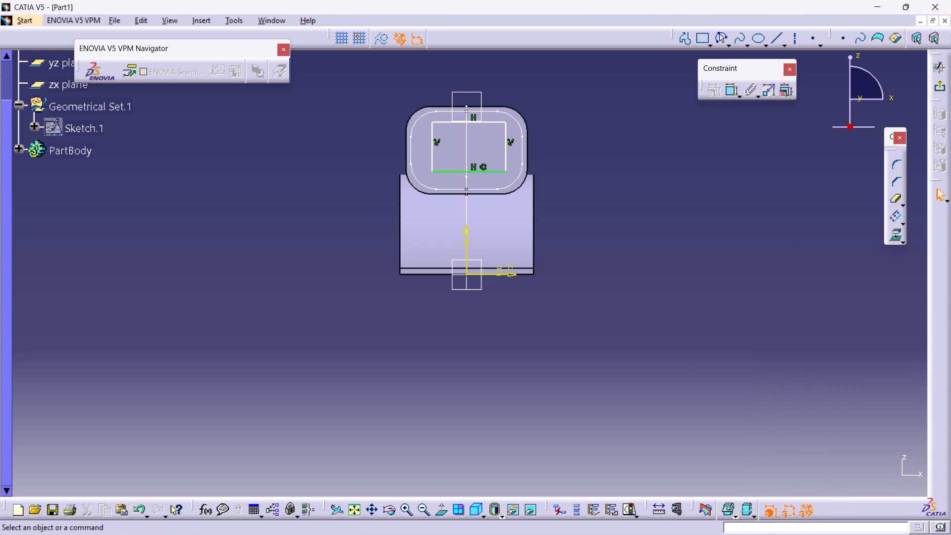
# Constrain the rectangle's top edge coincident with the upper guide vertex on the vertical centreline.
pyautogui.keyDown('ctrl'); pyautogui.click(475, 119); pyautogui.keyUp('ctrl')
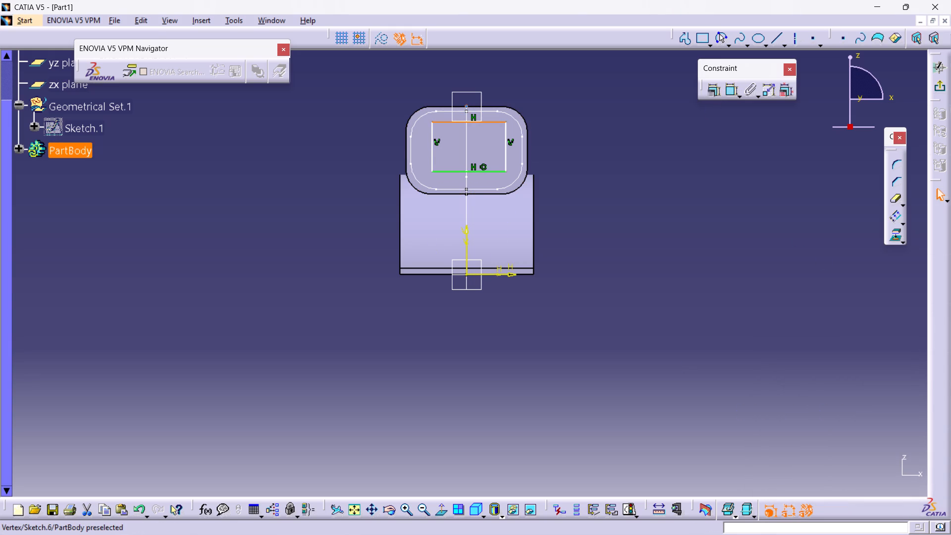
pyautogui.keyDown('ctrl'); pyautogui.click(467, 111); pyautogui.keyUp('ctrl')
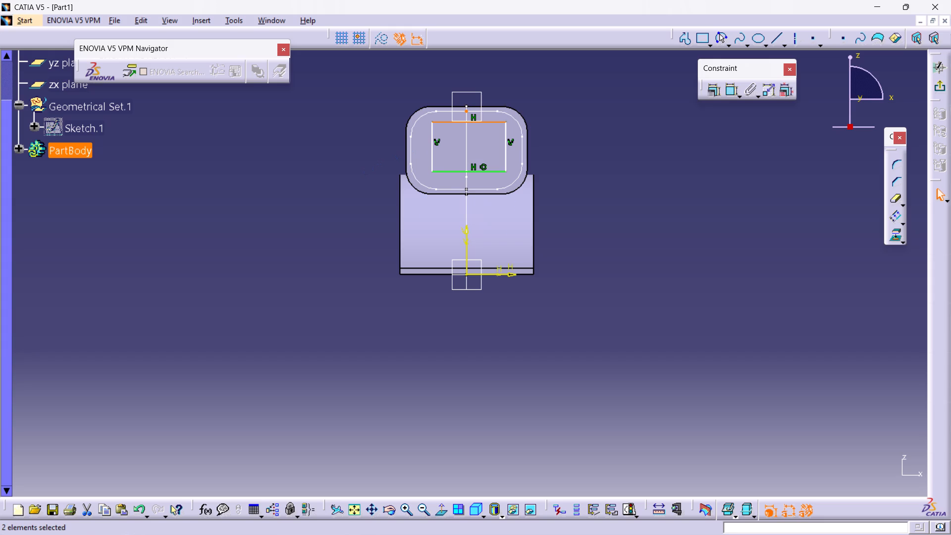
pyautogui.click(718, 91)
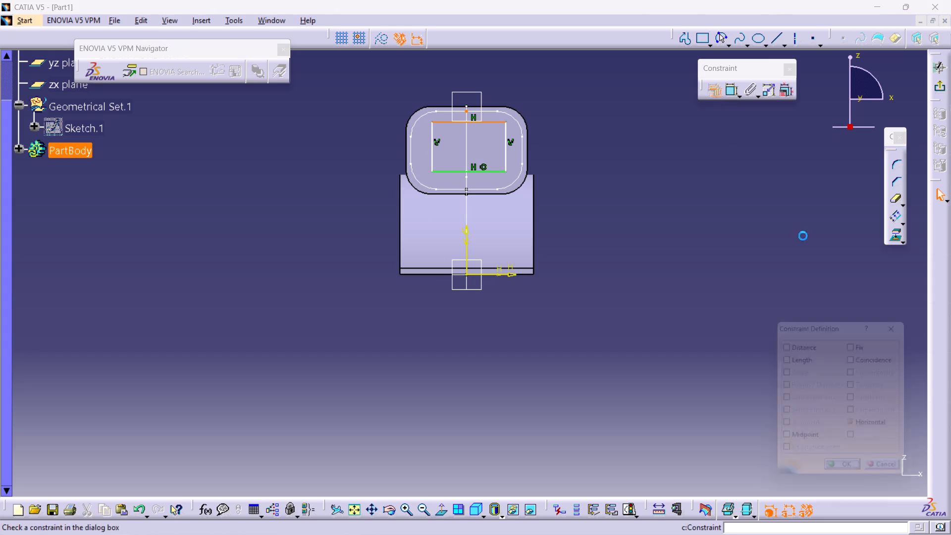
pyautogui.click(870, 358)
pyautogui.click(844, 473)
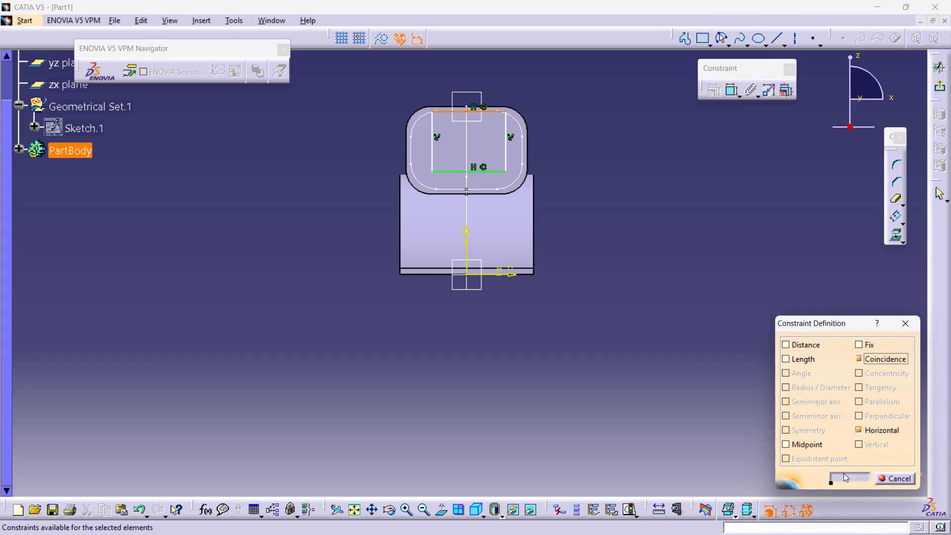
pyautogui.click(674, 382)
# Make the rectangle's two bottom corner points symmetric about the sketch's vertical axis.
pyautogui.keyDown('ctrl'); pyautogui.click(504, 173); pyautogui.keyUp('ctrl')
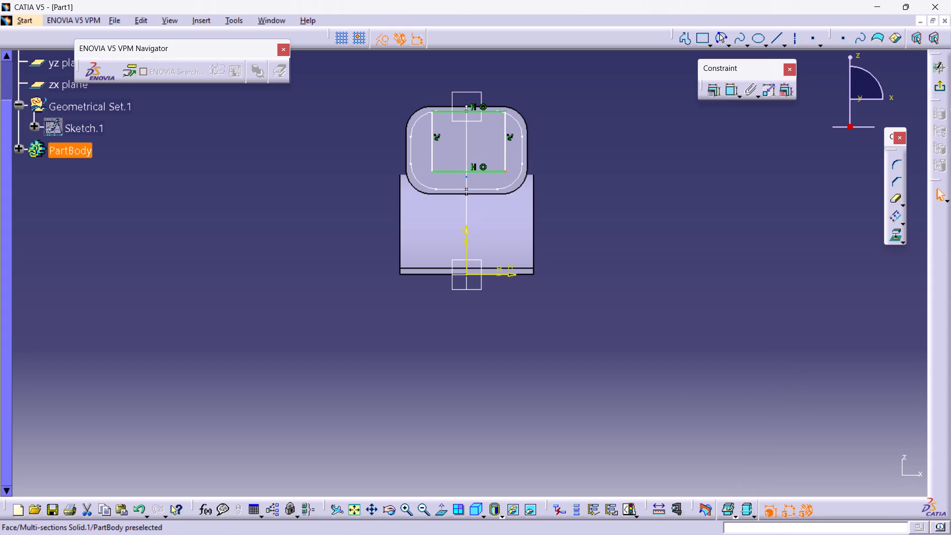
pyautogui.keyDown('ctrl'); pyautogui.click(431, 171); pyautogui.keyUp('ctrl')
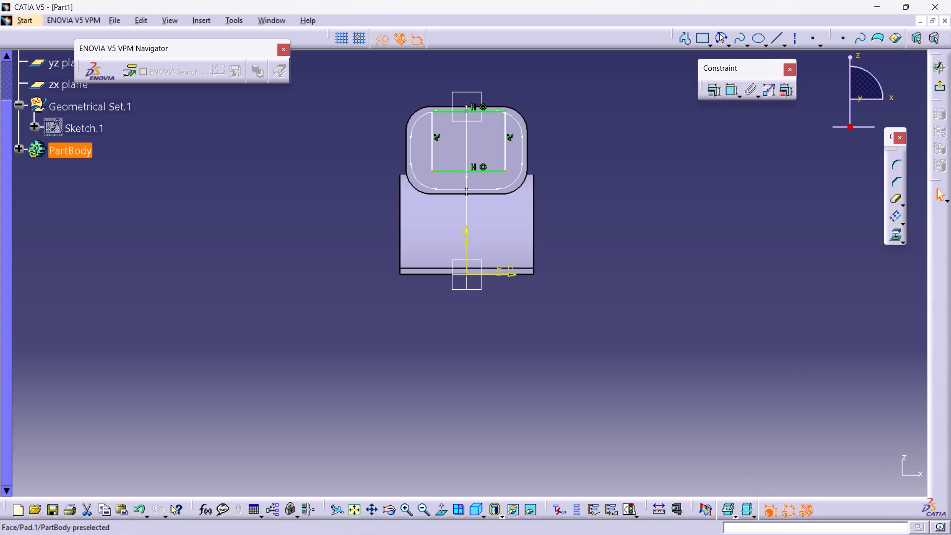
pyautogui.keyDown('ctrl'); pyautogui.click(466, 240); pyautogui.keyUp('ctrl')
pyautogui.click(714, 89)
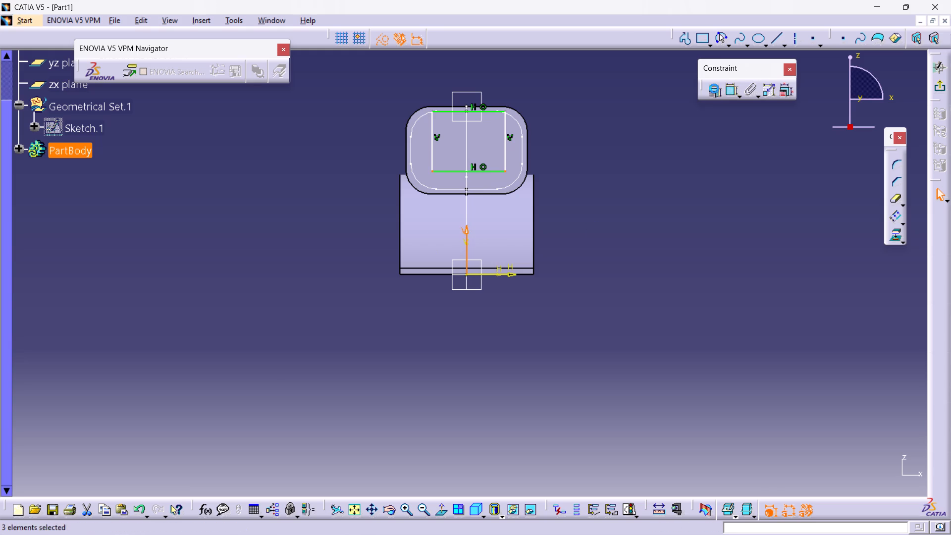
pyautogui.click(809, 429)
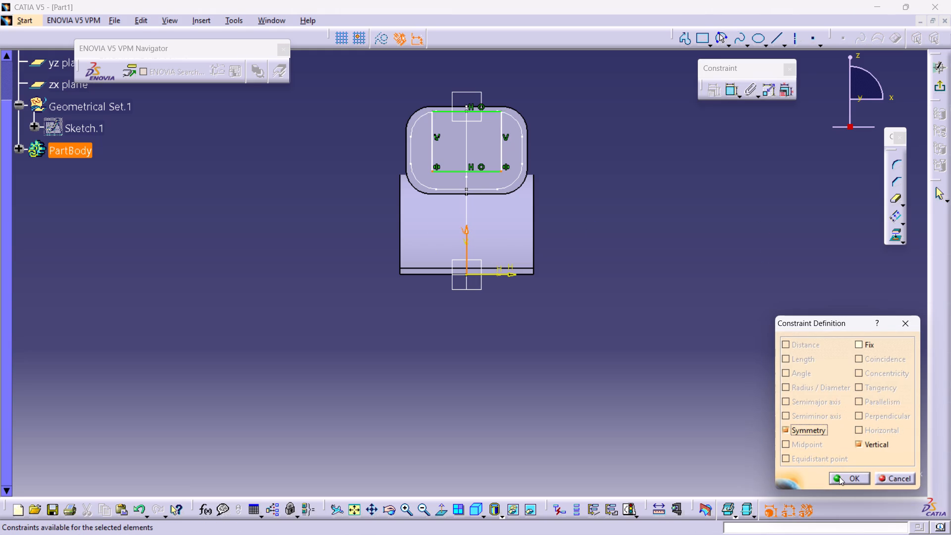
pyautogui.click(839, 477)
pyautogui.click(610, 381)
# Dimension the rectangle's width along its top edge and set it to 57.2-3, giving 54.2 mm.
pyautogui.moveTo(710, 197); pyautogui.dragTo(660, 211, button='middle')
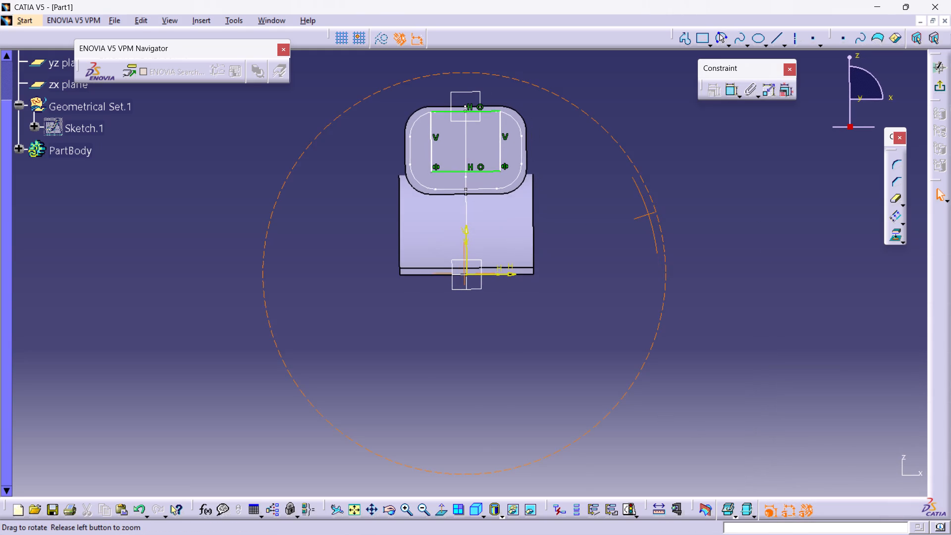
pyautogui.moveTo(660, 211); pyautogui.dragTo(659, 211, button='middle')
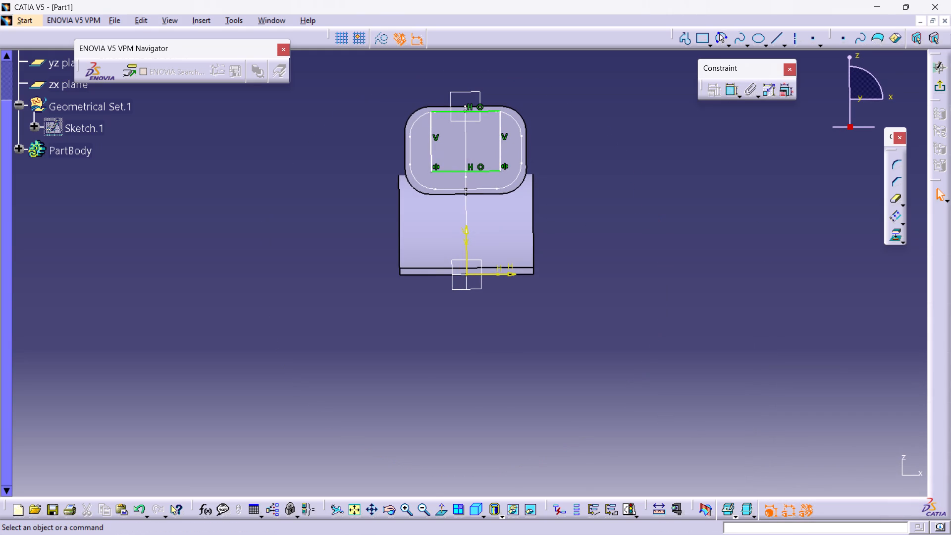
pyautogui.click(438, 506)
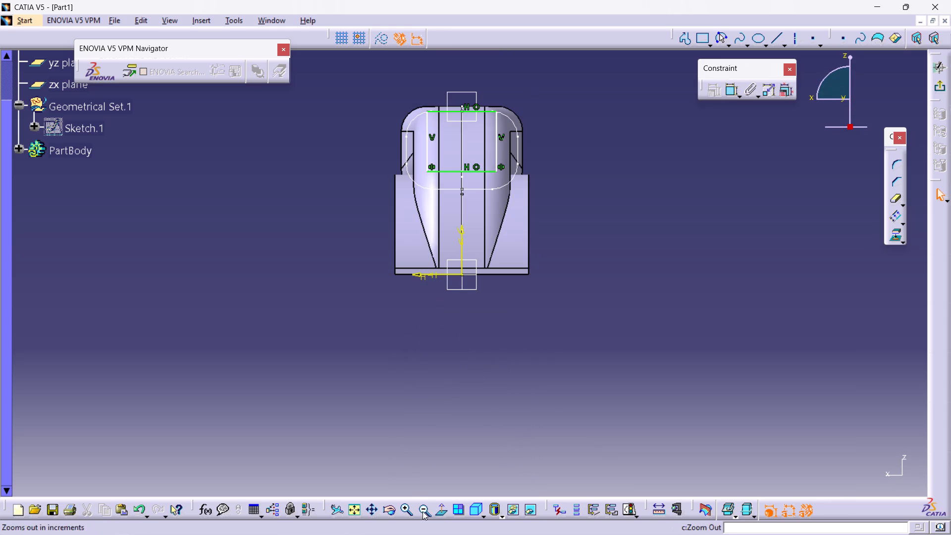
pyautogui.click(441, 514)
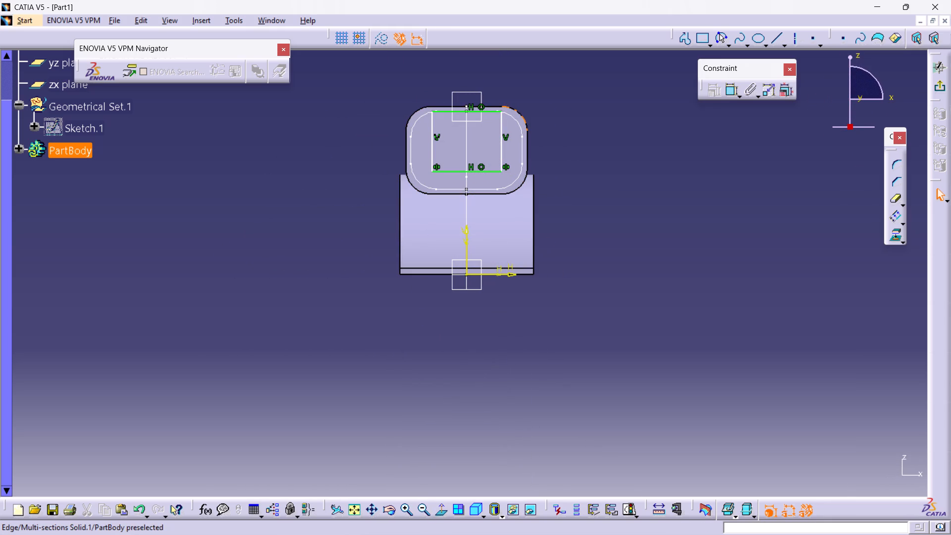
pyautogui.click(728, 92)
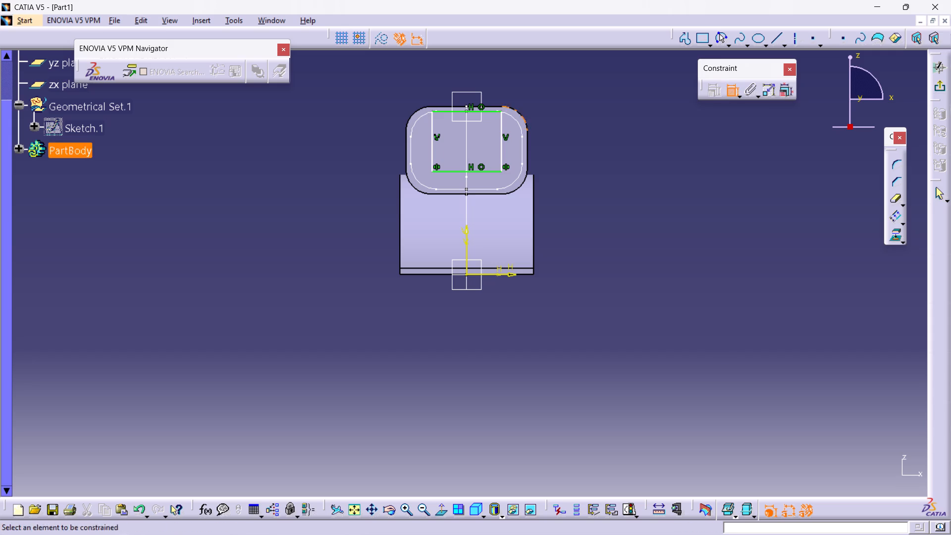
pyautogui.click(490, 111)
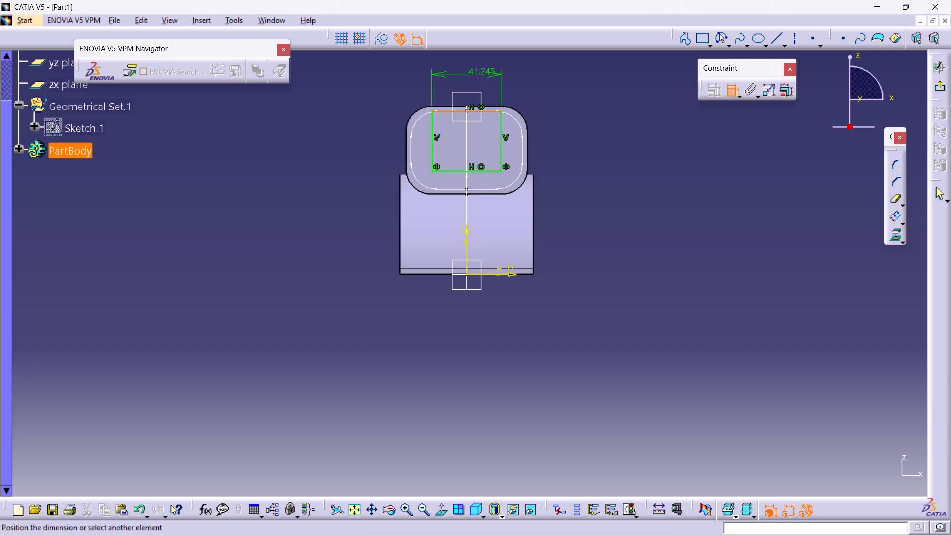
pyautogui.click(481, 74)
pyautogui.doubleClick(480, 68)
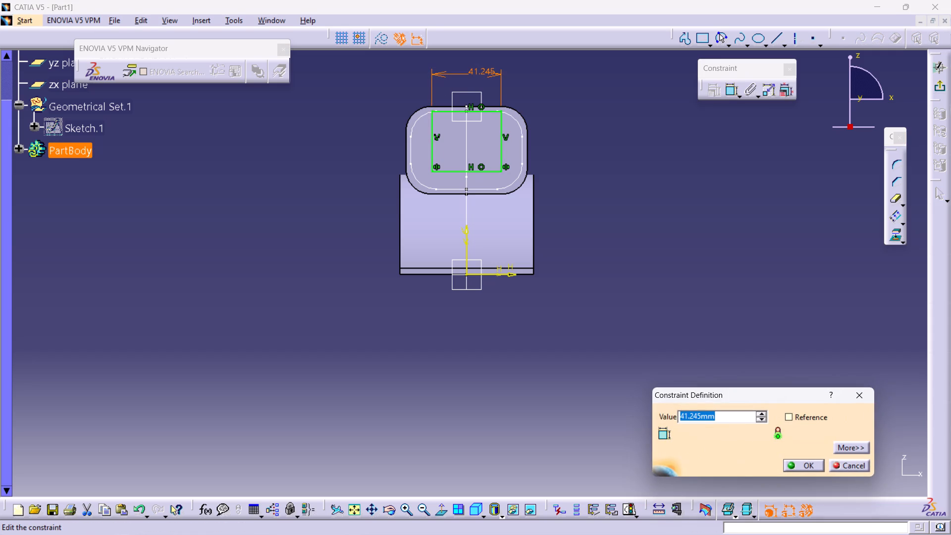
pyautogui.write('57.2-3')
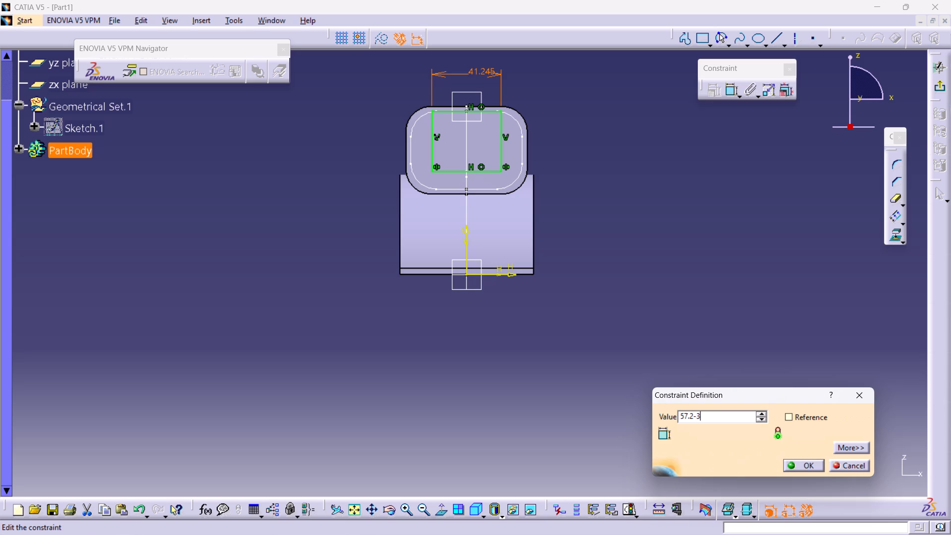
pyautogui.press('Return')
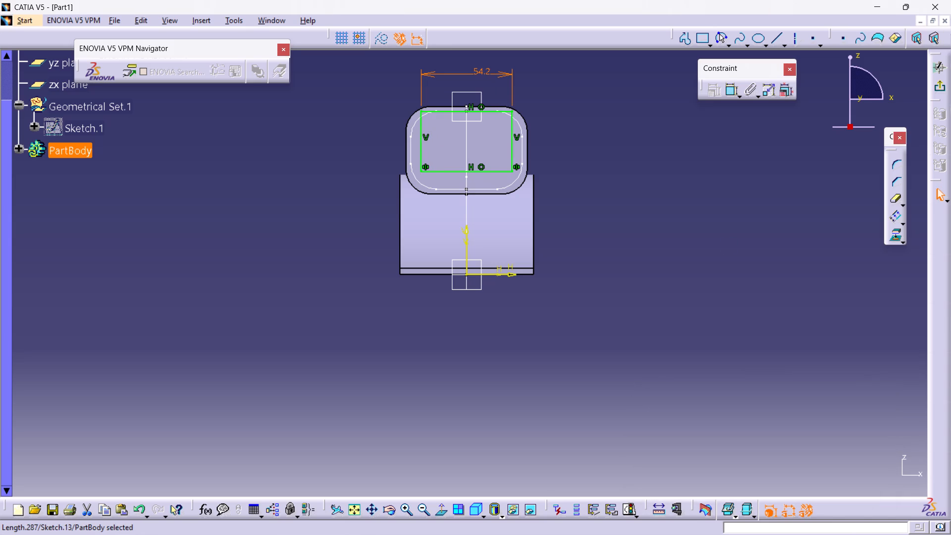
pyautogui.click(626, 184)
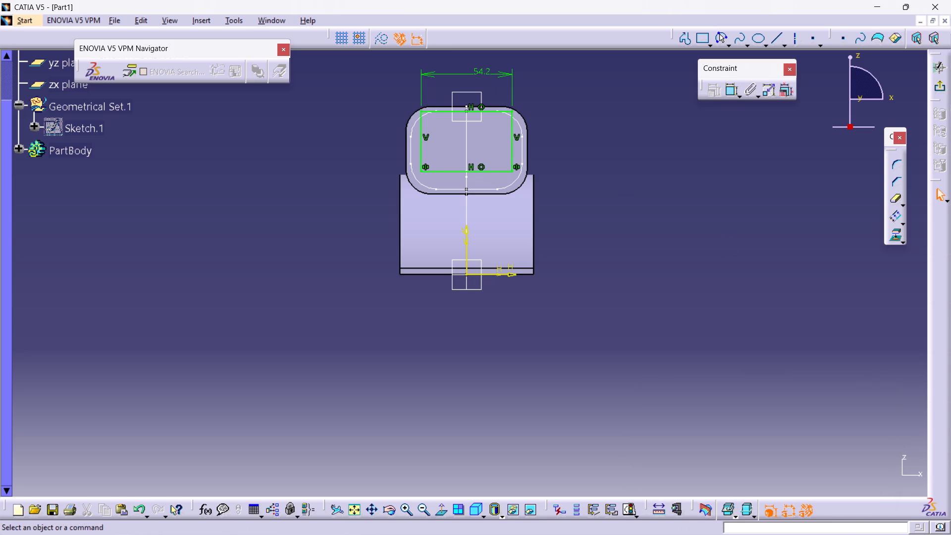
# Round all four corners of the rectangle with a 15 mm radius, converting the width's length constraint into a distance.
pyautogui.keyDown('ctrl'); pyautogui.moveTo(546, 126); pyautogui.dragTo(504, 101); pyautogui.keyUp('ctrl')
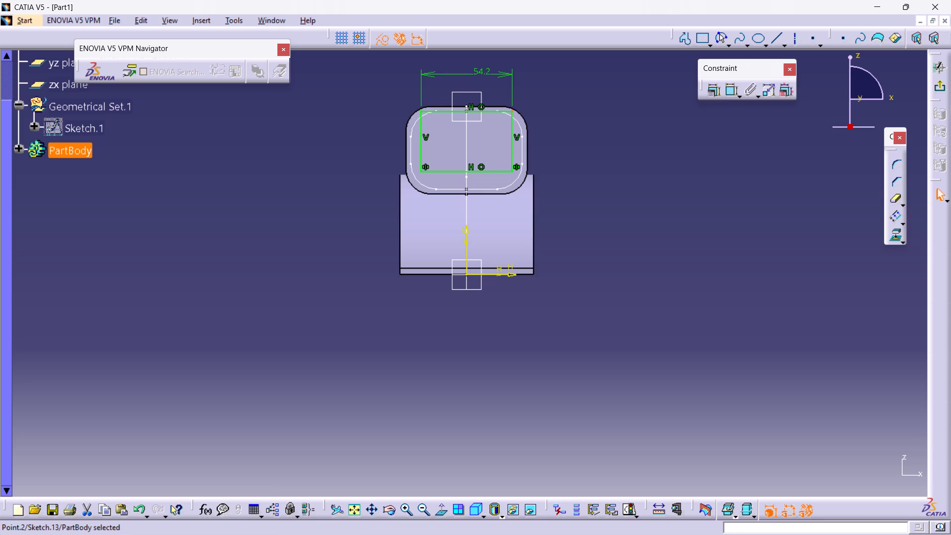
pyautogui.keyDown('ctrl'); pyautogui.moveTo(553, 159); pyautogui.dragTo(500, 186); pyautogui.keyUp('ctrl')
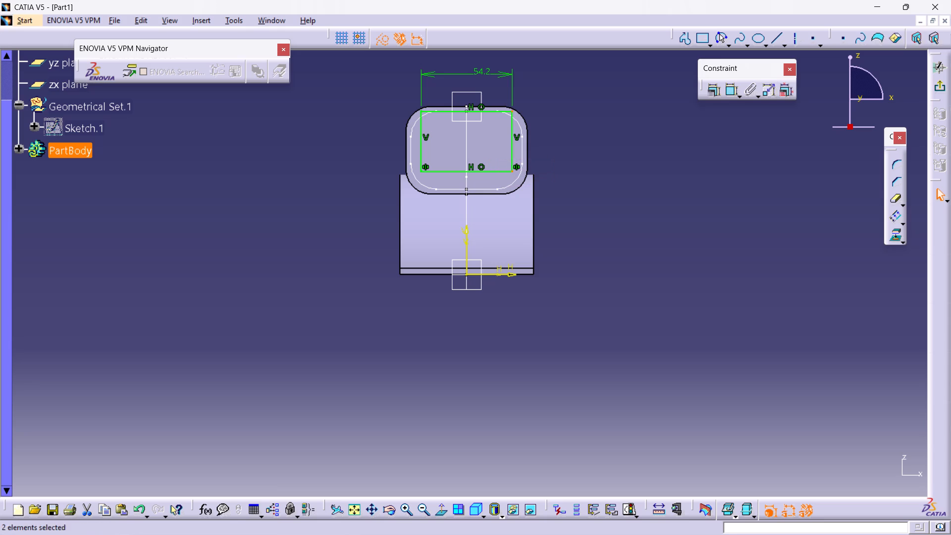
pyautogui.keyDown('ctrl'); pyautogui.moveTo(383, 172); pyautogui.dragTo(432, 176); pyautogui.keyUp('ctrl')
pyautogui.keyDown('ctrl'); pyautogui.moveTo(432, 176); pyautogui.dragTo(436, 157); pyautogui.keyUp('ctrl')
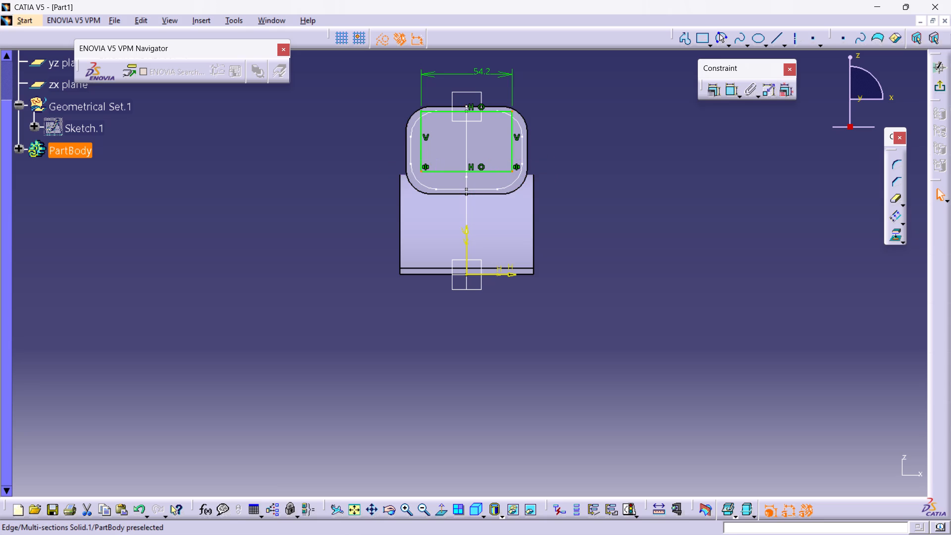
pyautogui.keyDown('ctrl'); pyautogui.moveTo(394, 96); pyautogui.dragTo(428, 126); pyautogui.keyUp('ctrl')
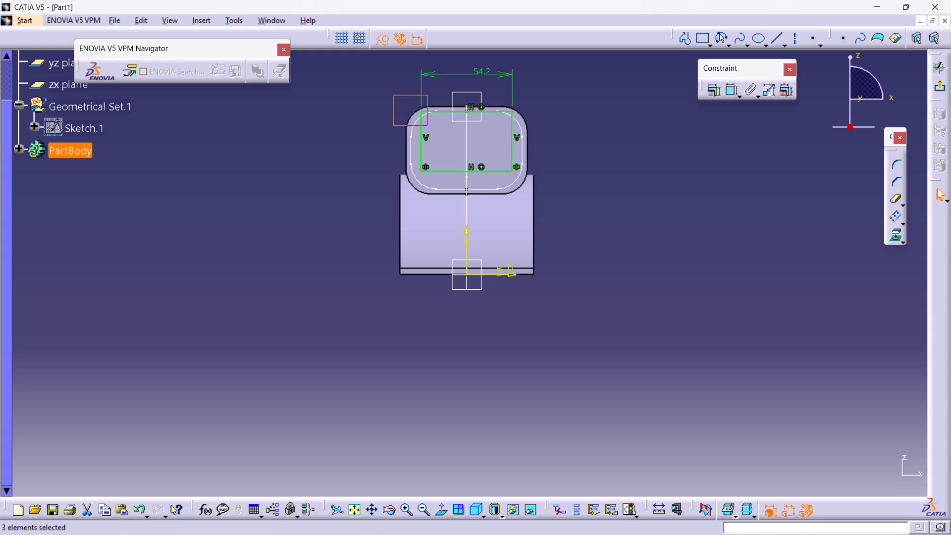
pyautogui.keyDown('ctrl'); pyautogui.moveTo(428, 126); pyautogui.dragTo(431, 129); pyautogui.keyUp('ctrl')
pyautogui.click(894, 165)
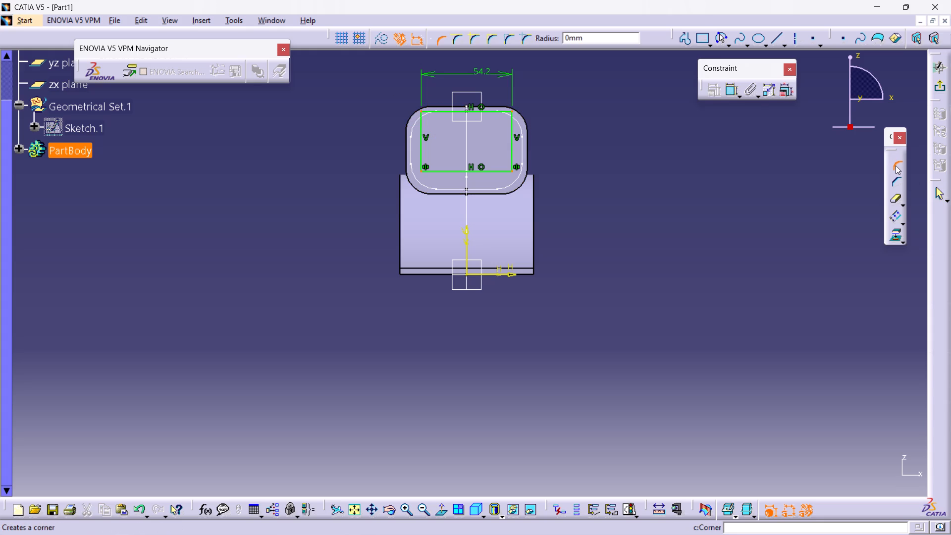
pyautogui.doubleClick(589, 41)
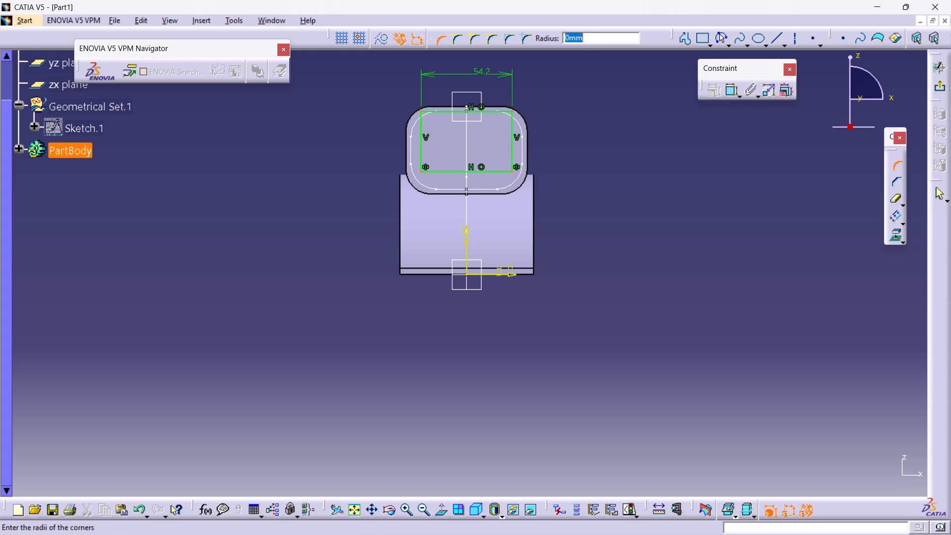
pyautogui.write('15')
pyautogui.press('Return')
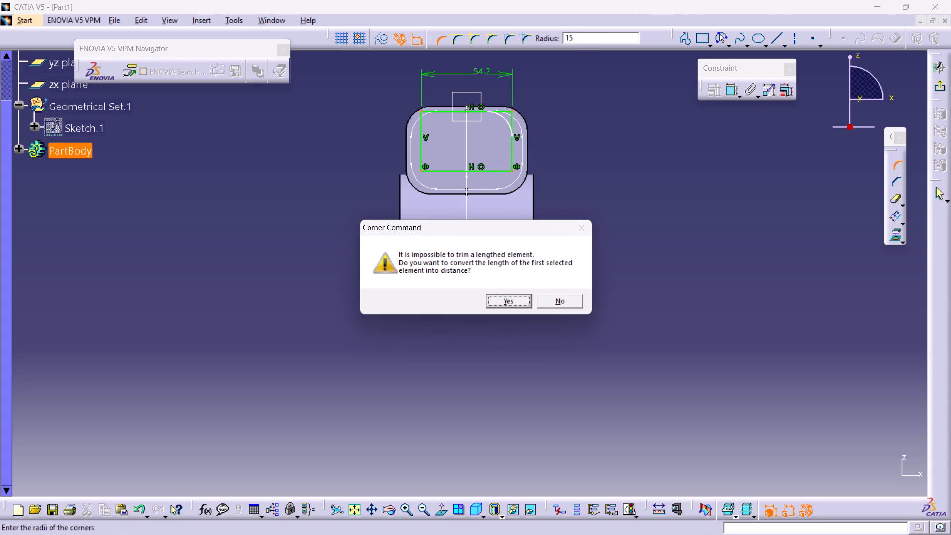
pyautogui.click(515, 297)
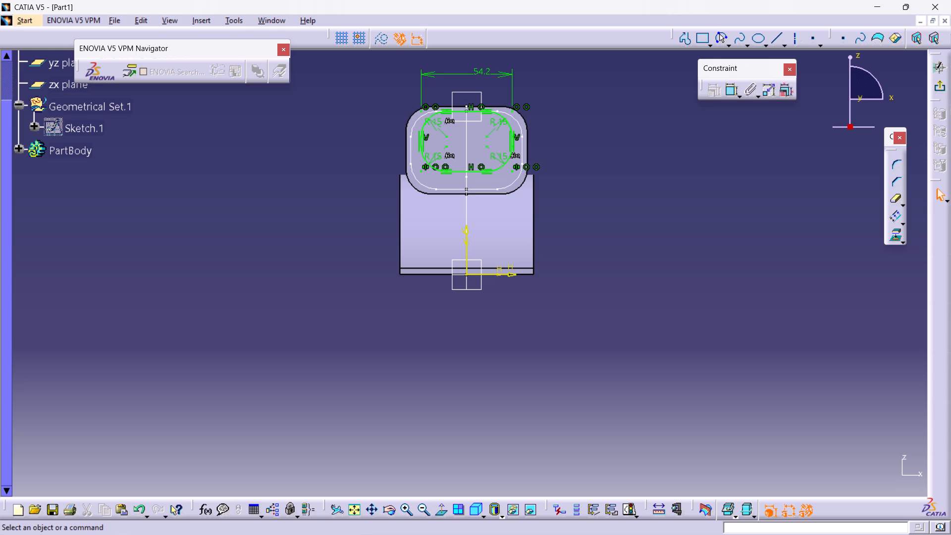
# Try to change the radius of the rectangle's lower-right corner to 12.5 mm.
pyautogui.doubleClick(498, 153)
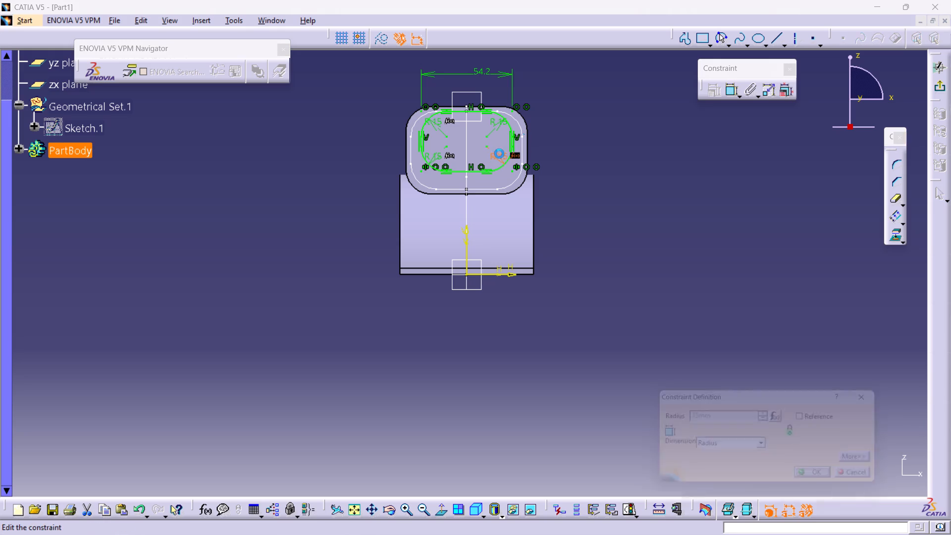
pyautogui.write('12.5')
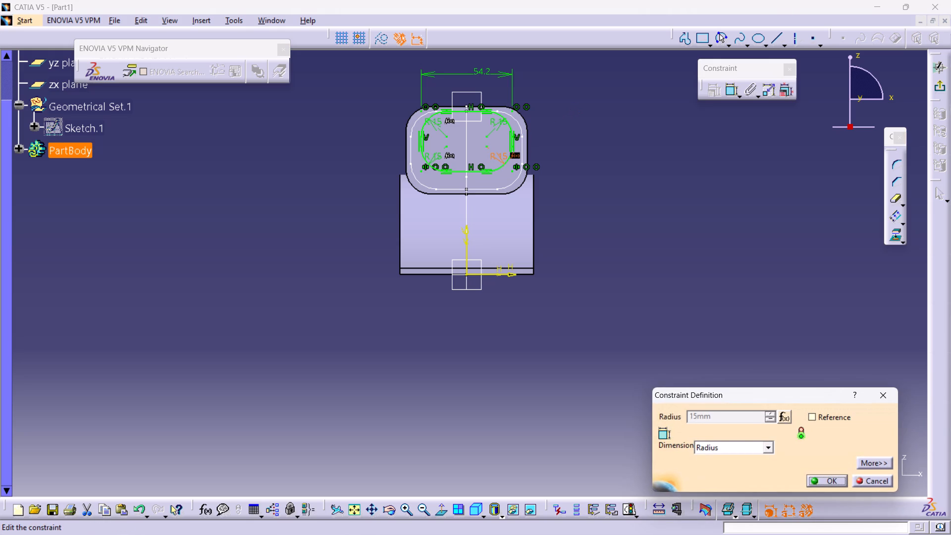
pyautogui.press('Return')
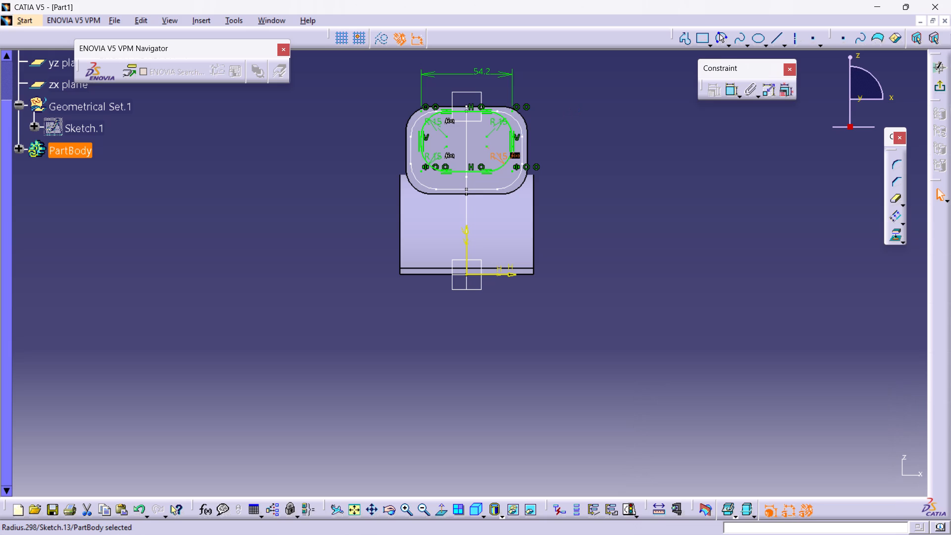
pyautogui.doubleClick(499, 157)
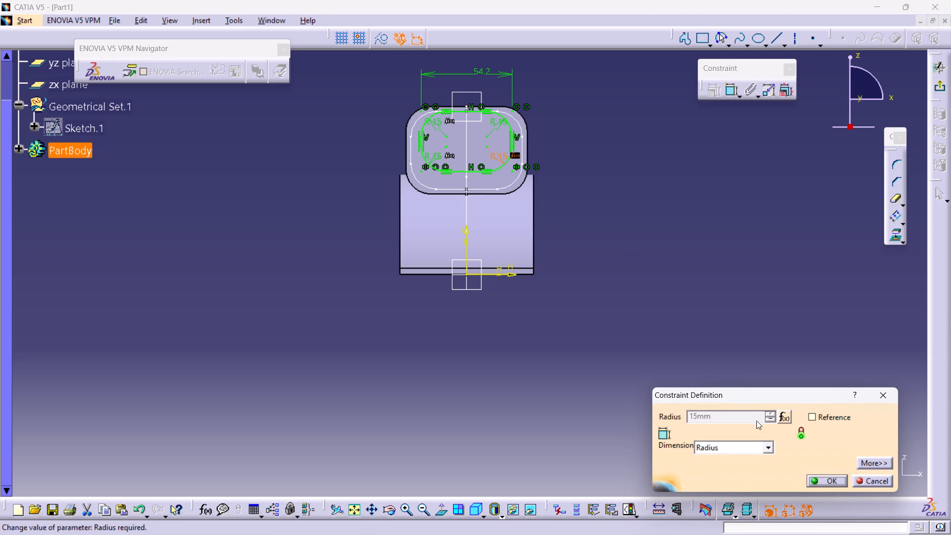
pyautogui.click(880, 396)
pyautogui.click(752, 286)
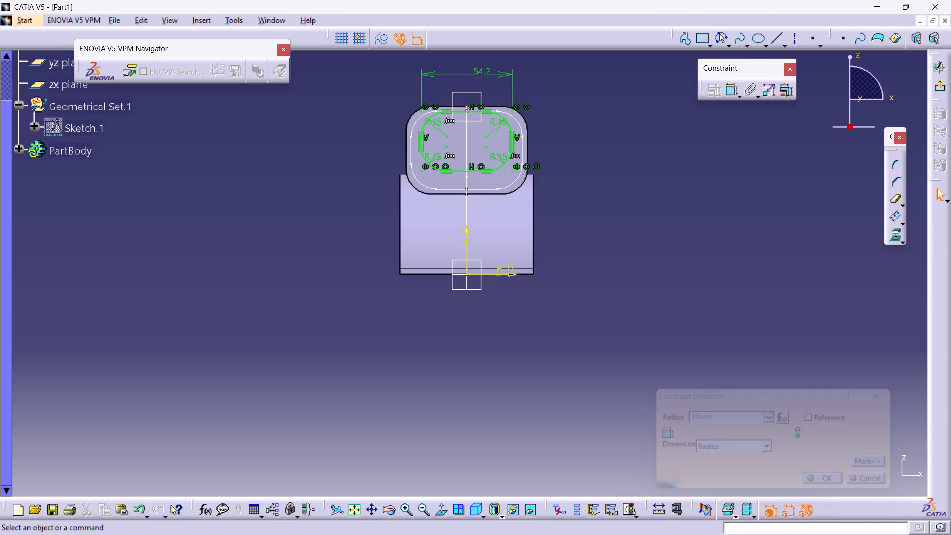
# Undo the 15 mm rounding of the rectangle's four corners.
pyautogui.hotkey('ctrl', 'z')
pyautogui.hotkey('ctrl', 'z')
pyautogui.hotkey('ctrl', 'z')
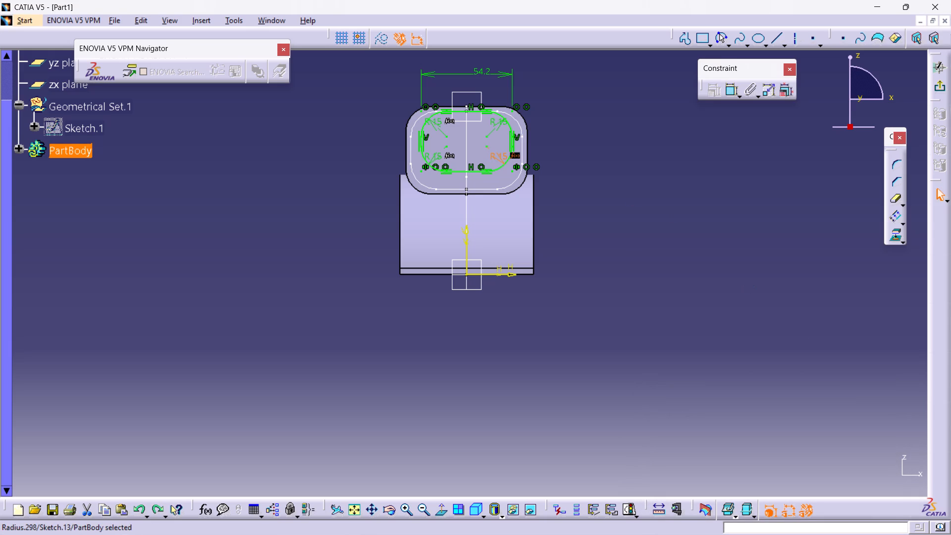
pyautogui.hotkey('ctrl', 'z')
pyautogui.hotkey('ctrl', 'z')
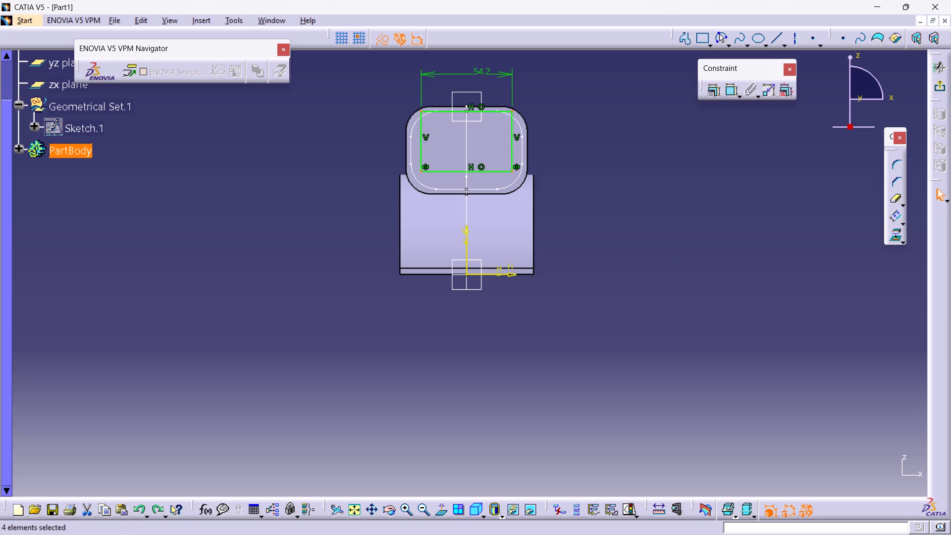
# Round all four rectangle corners with a 12.5 mm radius, converting the width's length constraint into a distance, and exit the sketch.
pyautogui.click(900, 160)
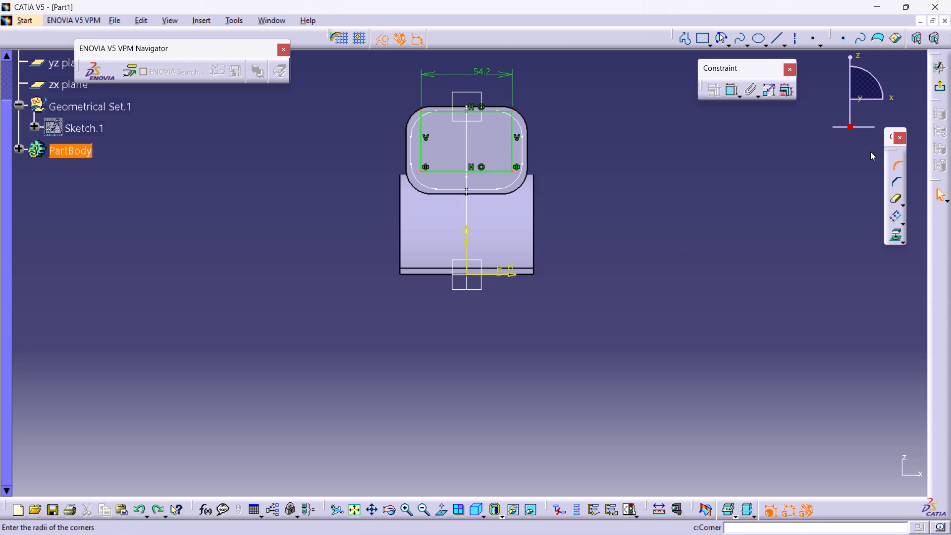
pyautogui.doubleClick(582, 37)
pyautogui.write('12.5')
pyautogui.press('Return')
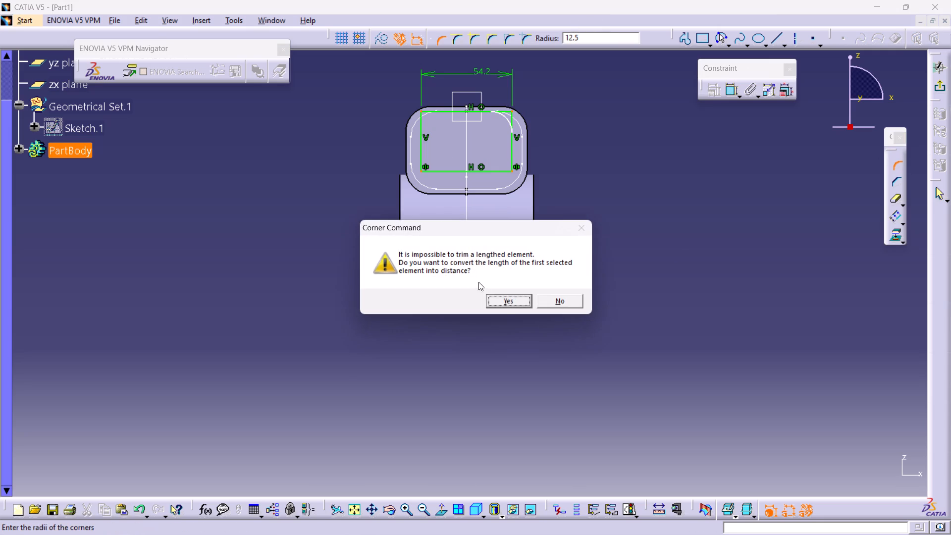
pyautogui.click(502, 301)
pyautogui.click(662, 256)
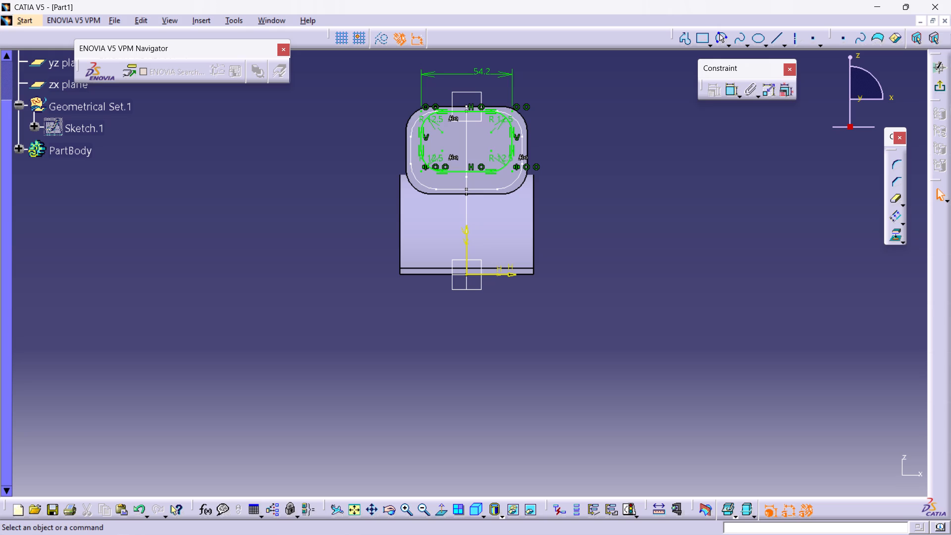
pyautogui.click(937, 89)
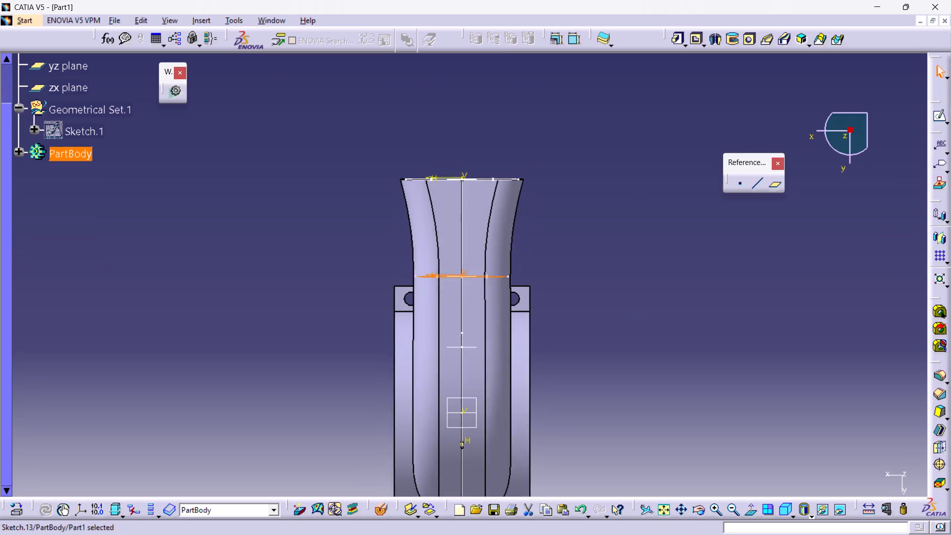
# Start a sketch on Plane.3 and draw a rectangle about 37 mm wide inside the existing inner profile.
pyautogui.click(468, 342)
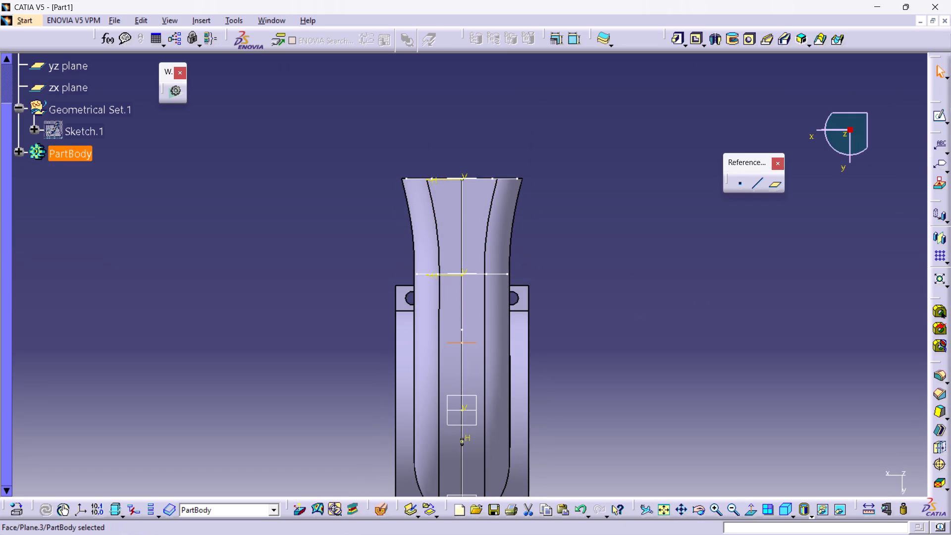
pyautogui.click(935, 117)
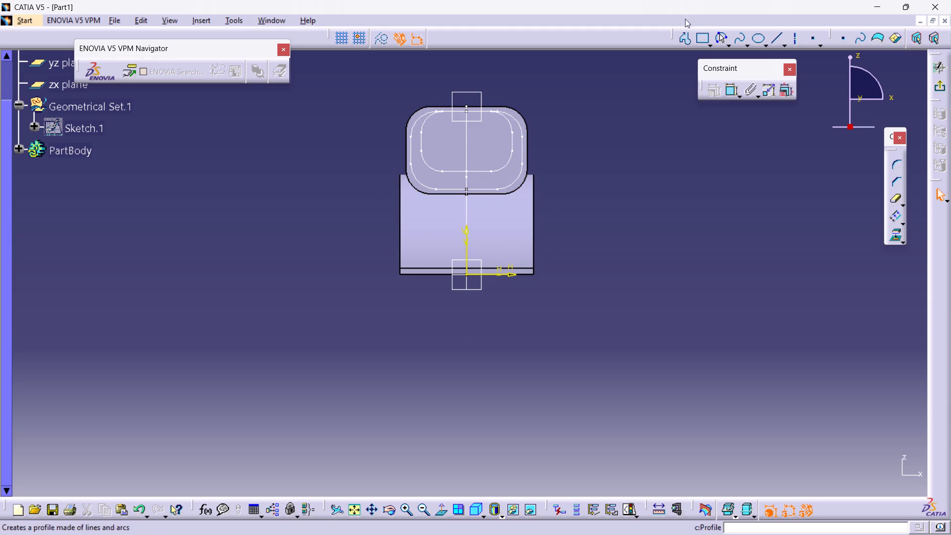
pyautogui.click(697, 32)
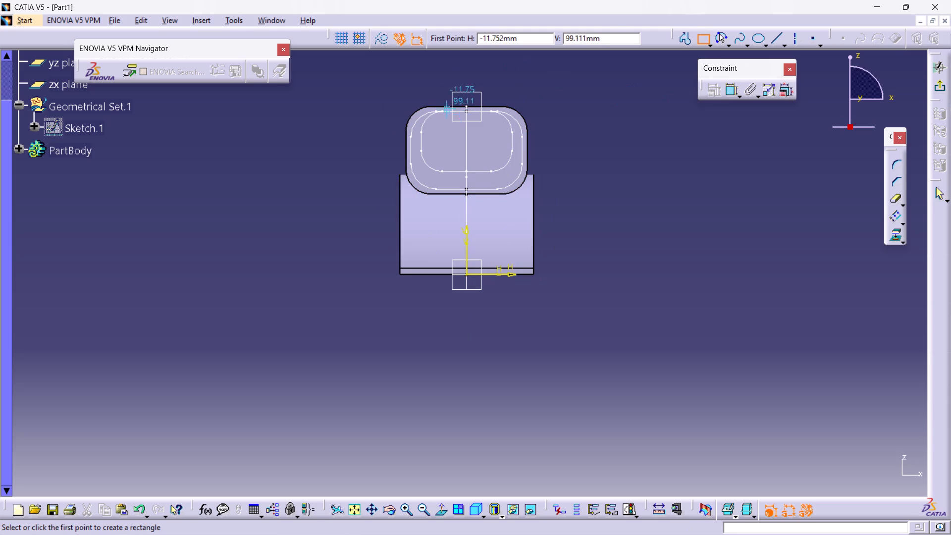
pyautogui.click(436, 119)
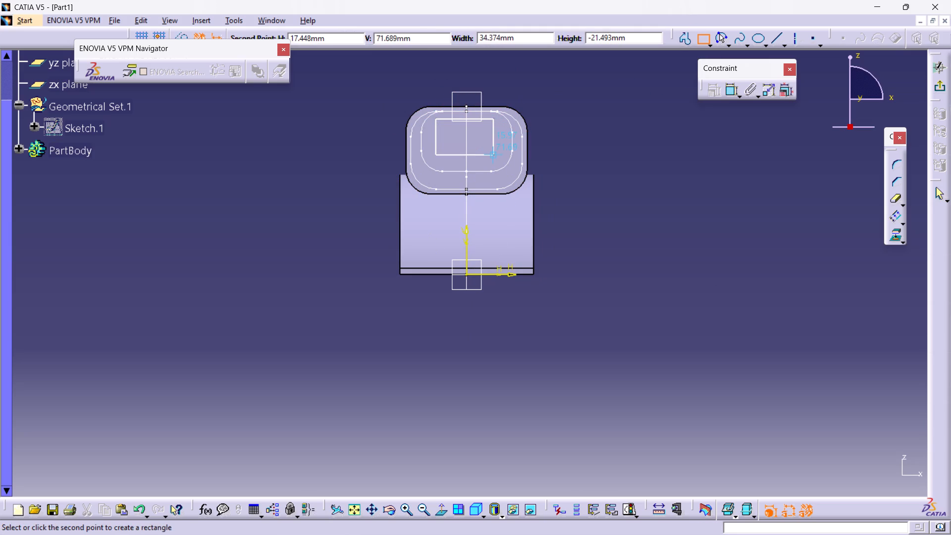
pyautogui.click(497, 159)
pyautogui.click(648, 189)
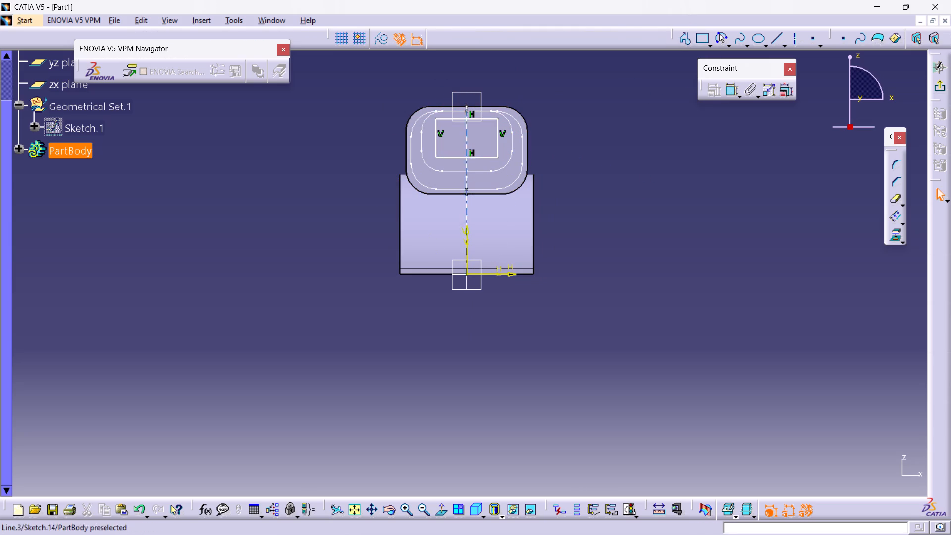
# Constrain the rectangle's bottom edge coincident with the Sketch.7 guide vertex just below it on the vertical centreline.
pyautogui.click(477, 157)
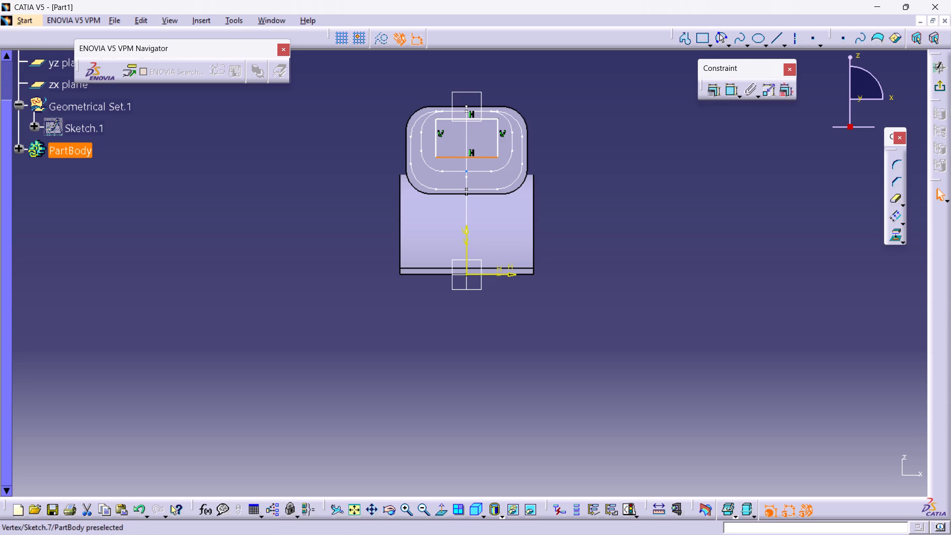
pyautogui.keyDown('ctrl'); pyautogui.click(466, 171); pyautogui.keyUp('ctrl')
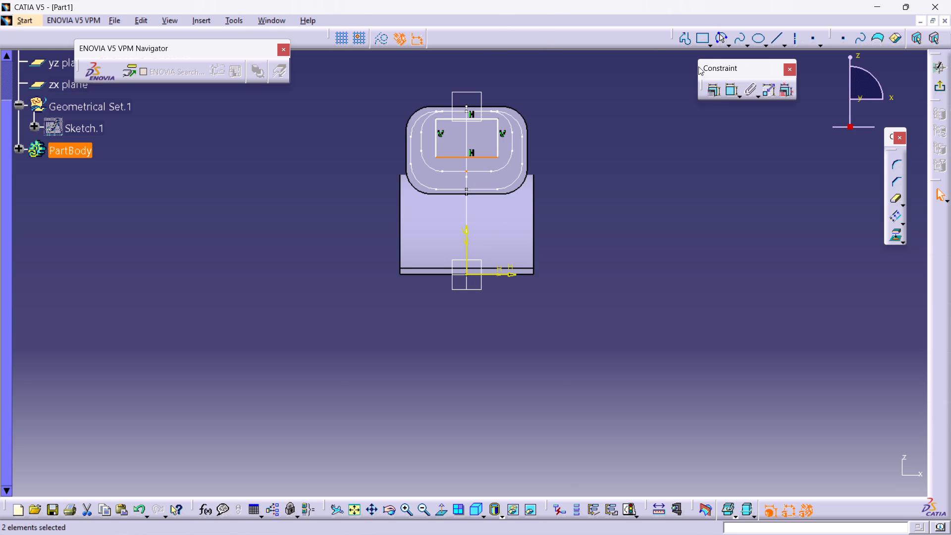
pyautogui.click(711, 86)
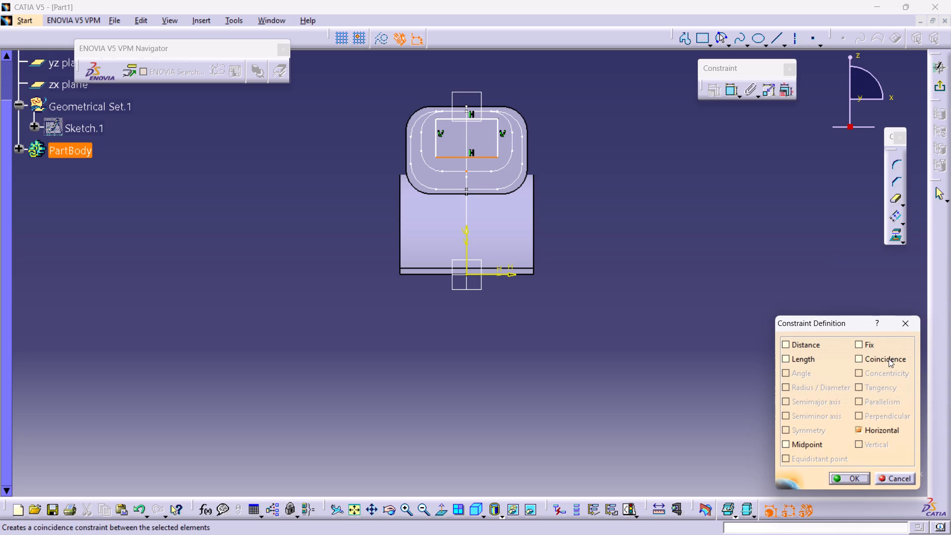
pyautogui.click(889, 359)
pyautogui.click(846, 481)
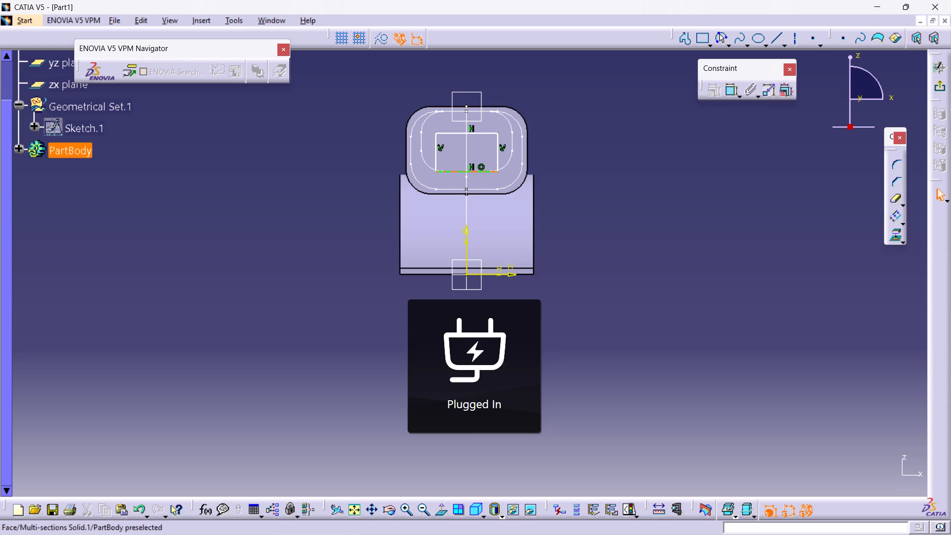
# Constrain the rectangle's top edge coincident with the upper guide vertex on the vertical centreline.
pyautogui.keyDown('ctrl'); pyautogui.click(479, 132); pyautogui.keyUp('ctrl')
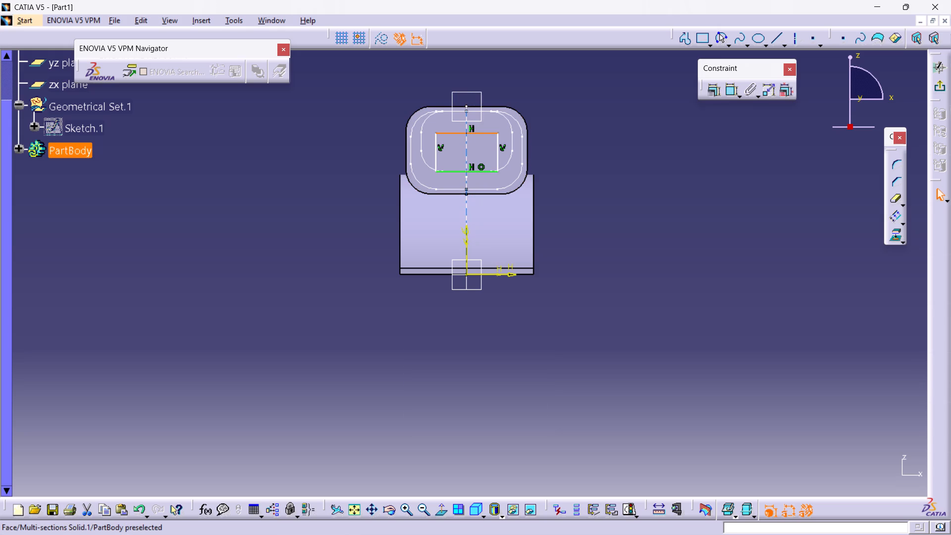
pyautogui.keyDown('ctrl'); pyautogui.click(467, 112); pyautogui.keyUp('ctrl')
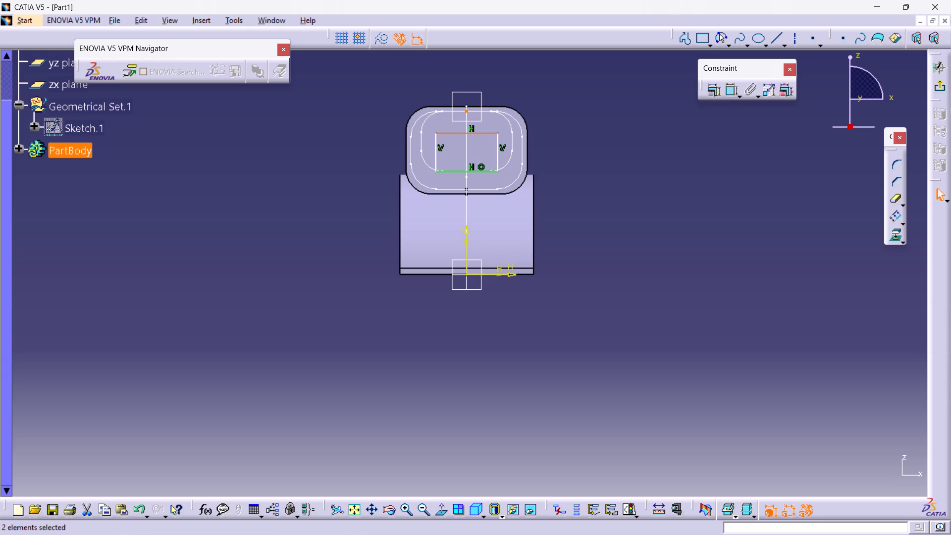
pyautogui.click(708, 92)
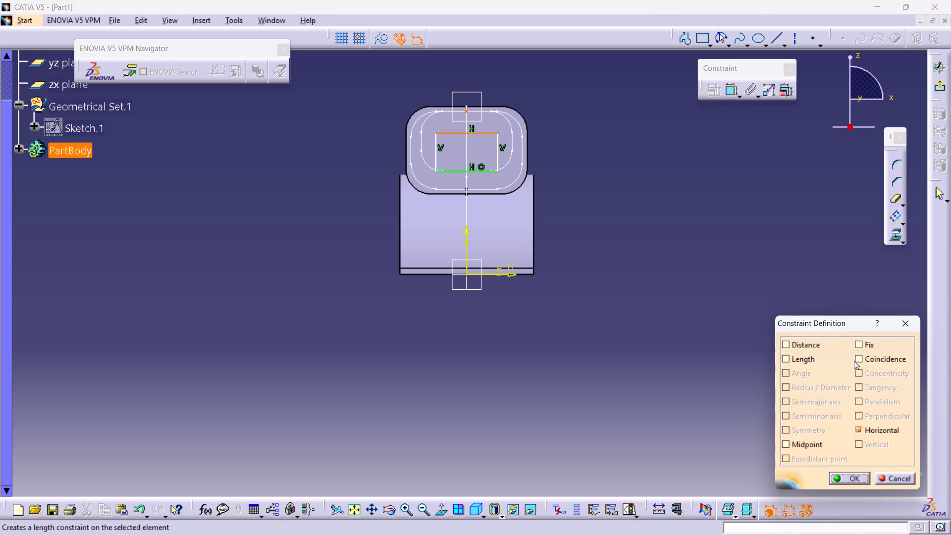
pyautogui.click(855, 361)
pyautogui.click(846, 479)
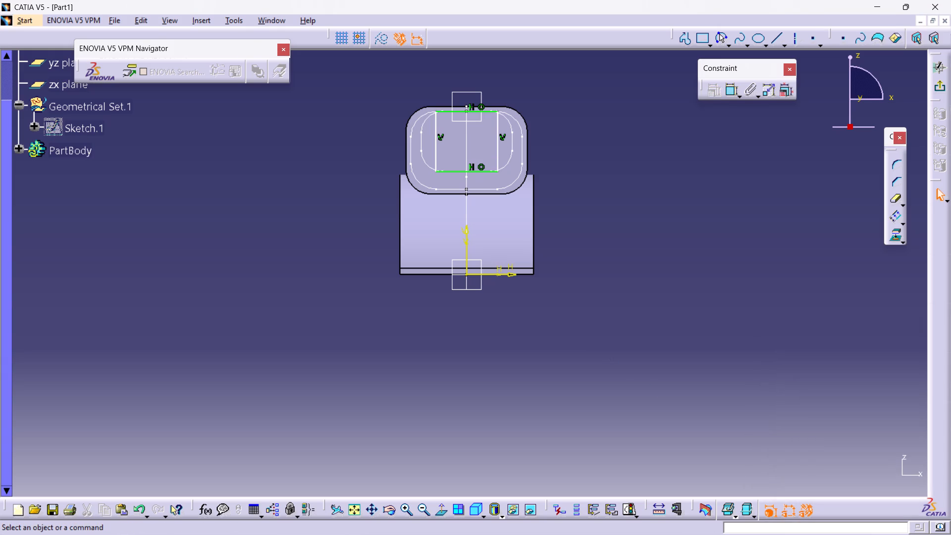
pyautogui.click(608, 353)
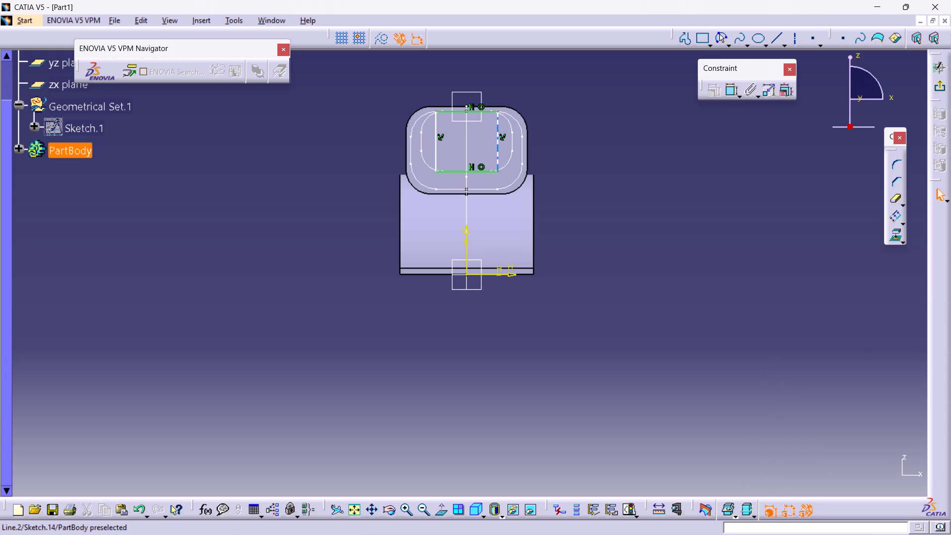
# Make the rectangle's two top corner points symmetric about the sketch's vertical axis.
pyautogui.click(496, 111)
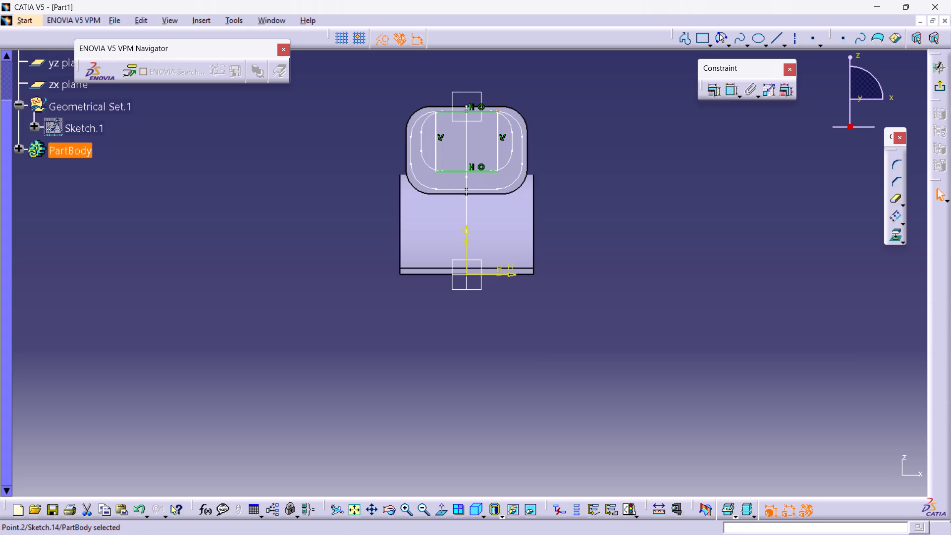
pyautogui.keyDown('ctrl'); pyautogui.click(436, 110); pyautogui.keyUp('ctrl')
pyautogui.keyDown('ctrl'); pyautogui.click(466, 246); pyautogui.keyUp('ctrl')
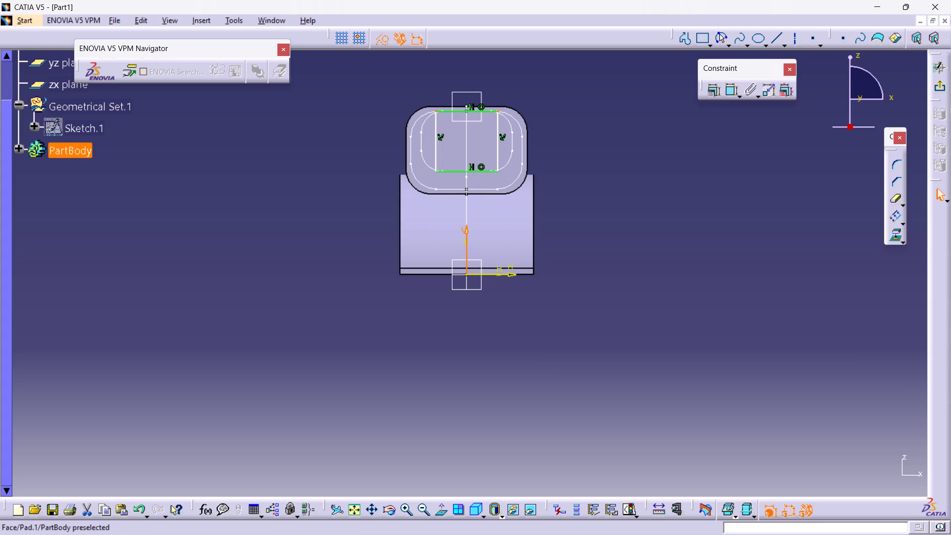
pyautogui.click(709, 89)
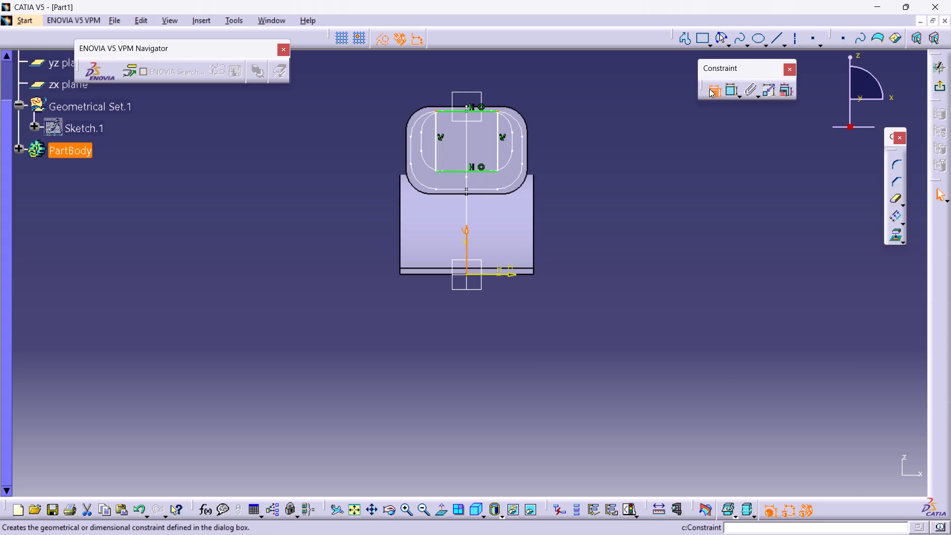
pyautogui.click(813, 427)
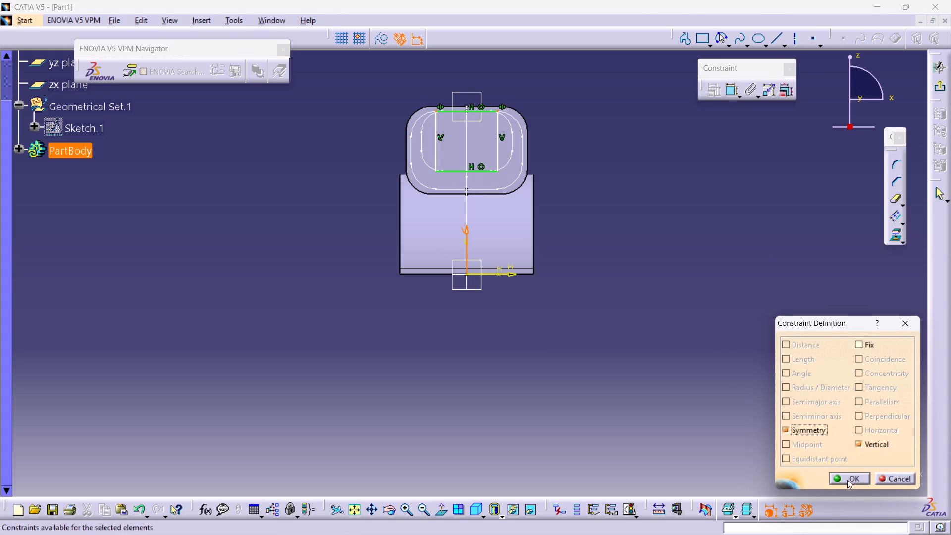
pyautogui.click(845, 478)
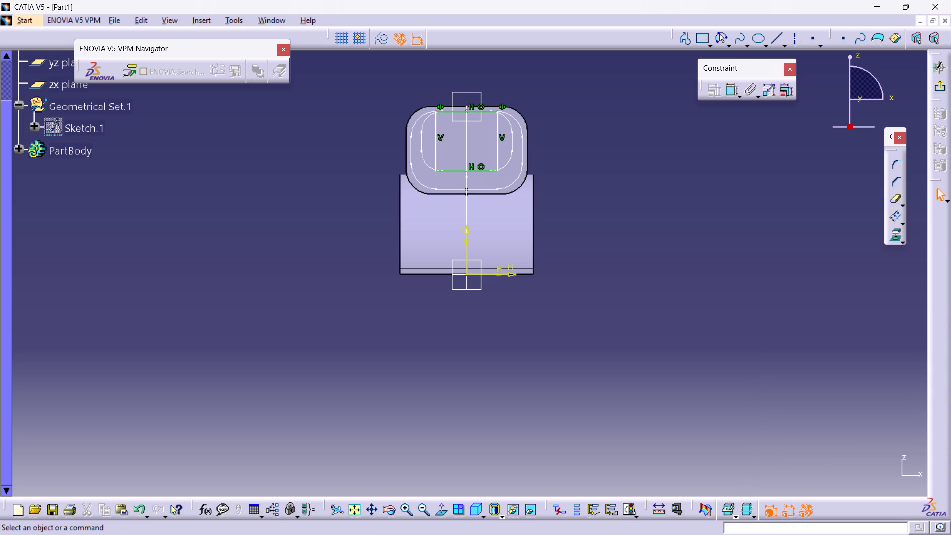
pyautogui.click(752, 226)
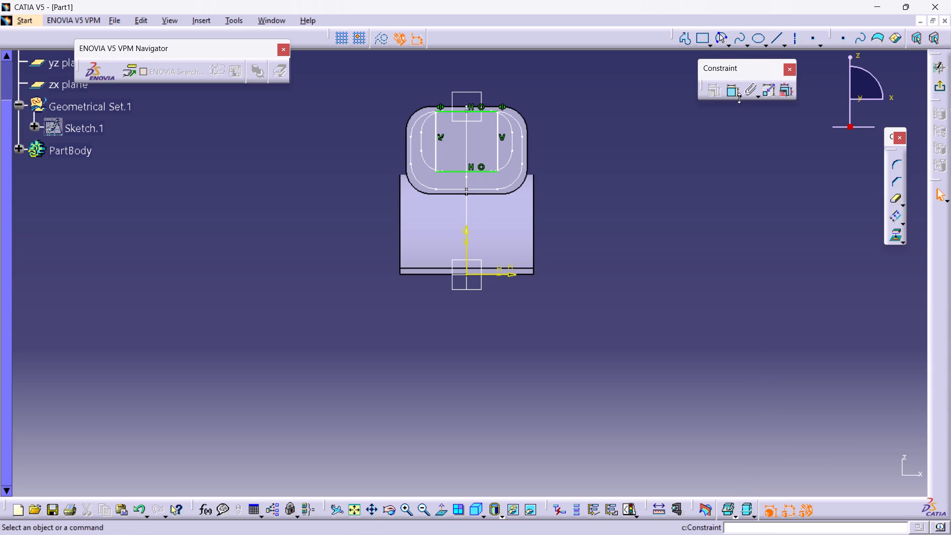
# Dimension the rectangle's top edge and set its width to 54.5 mm.
pyautogui.tripleClick(730, 88)
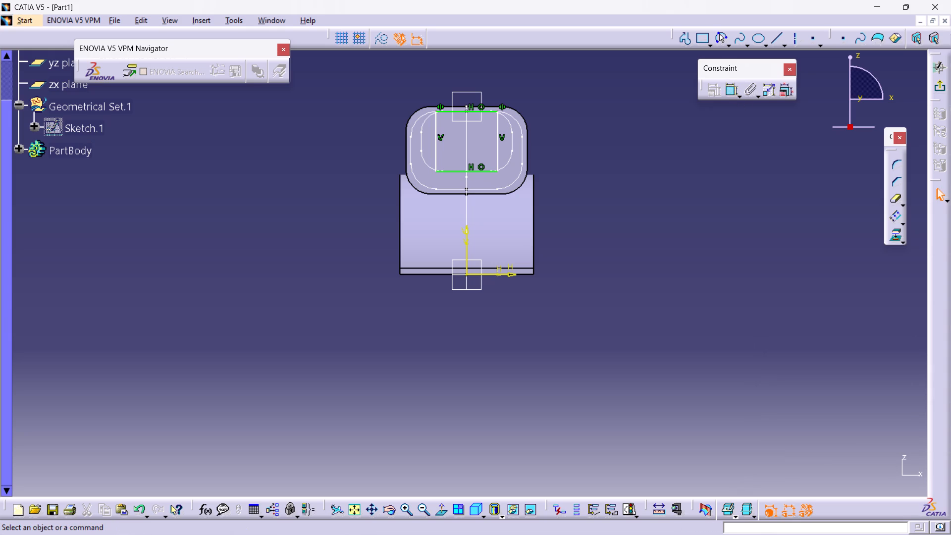
pyautogui.click(727, 92)
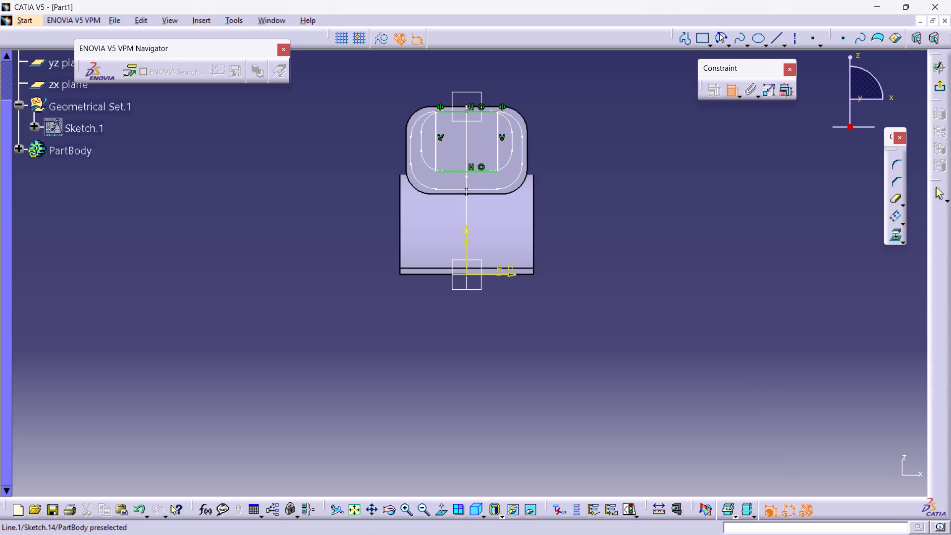
pyautogui.click(484, 110)
pyautogui.click(495, 81)
pyautogui.doubleClick(503, 77)
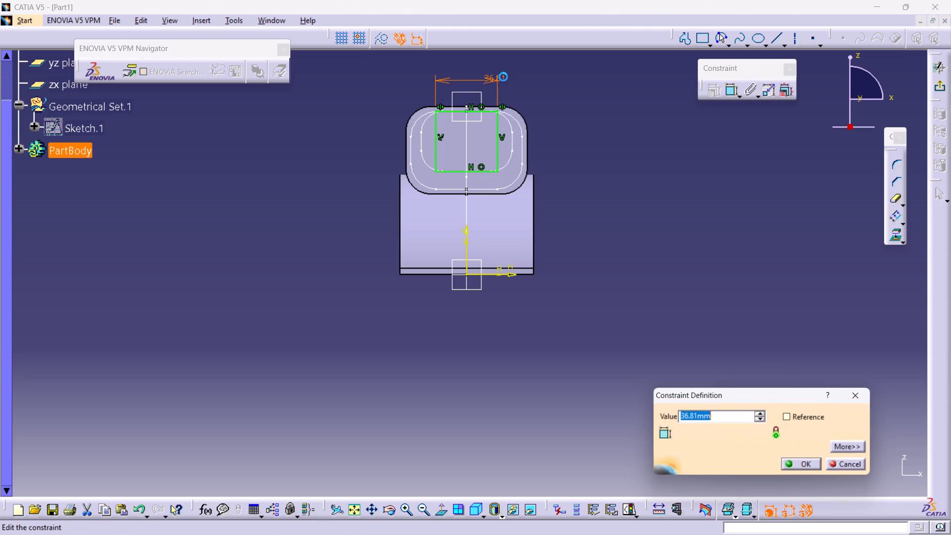
pyautogui.write('57')
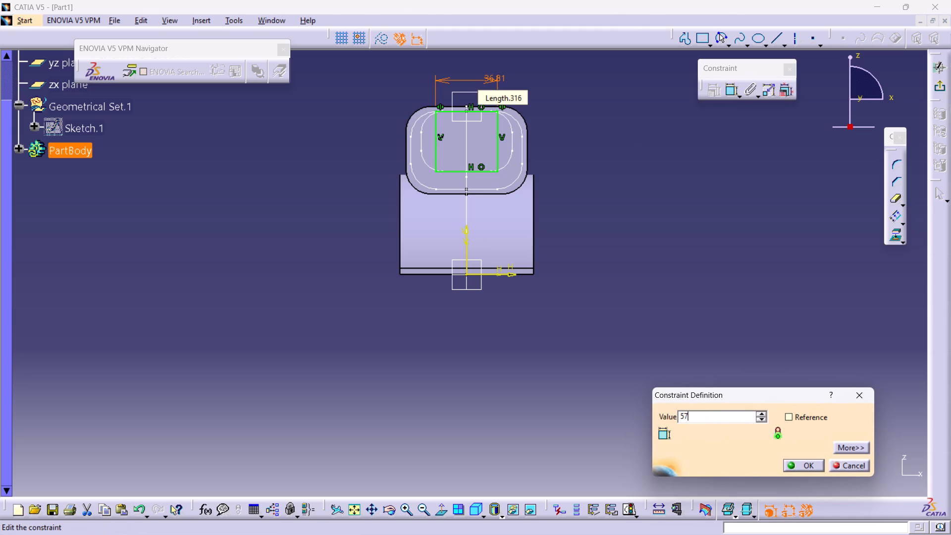
pyautogui.press('5')
pyautogui.press('BackSpace')
pyautogui.write('.5-3')
pyautogui.press('Return')
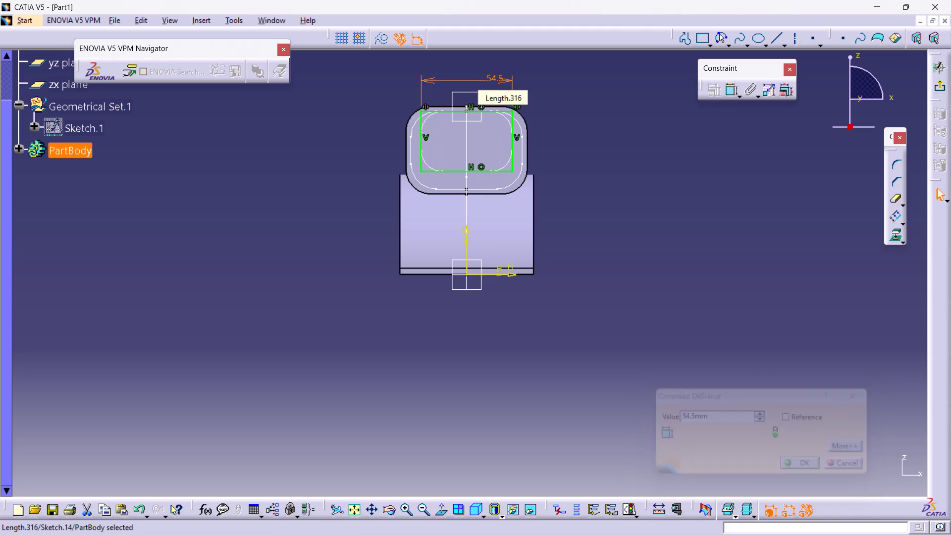
pyautogui.click(576, 133)
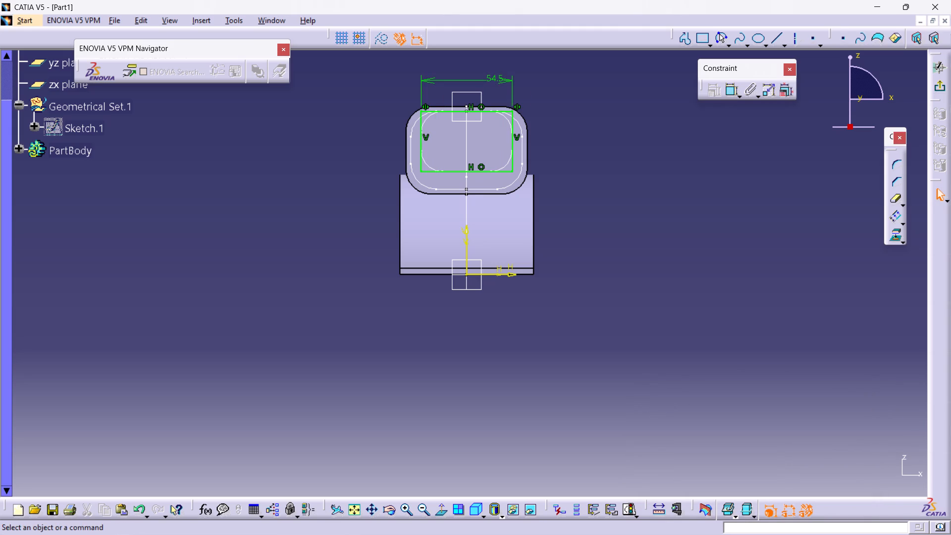
# Round all four corners of the rectangle with a 12.5 mm radius and exit the sketch.
pyautogui.moveTo(563, 187); pyautogui.dragTo(506, 161)
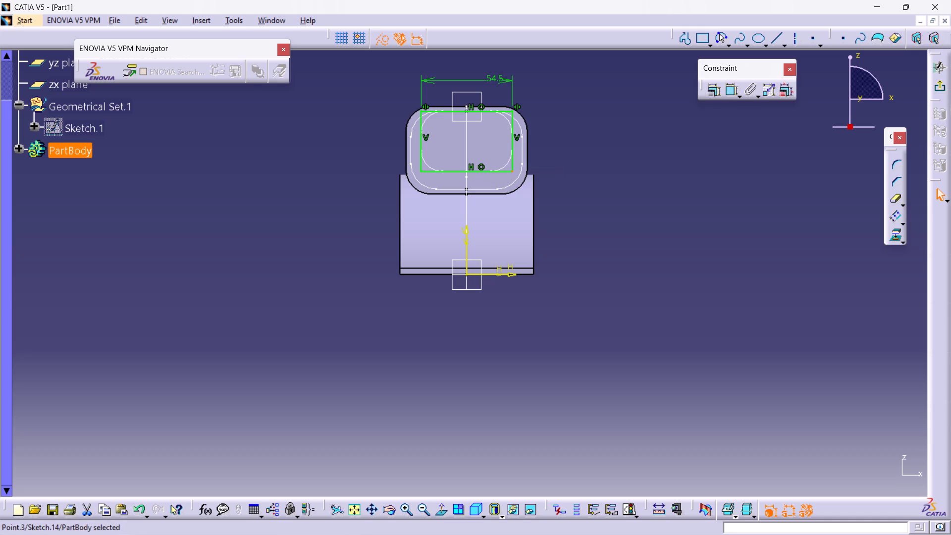
pyautogui.moveTo(497, 96); pyautogui.dragTo(543, 118)
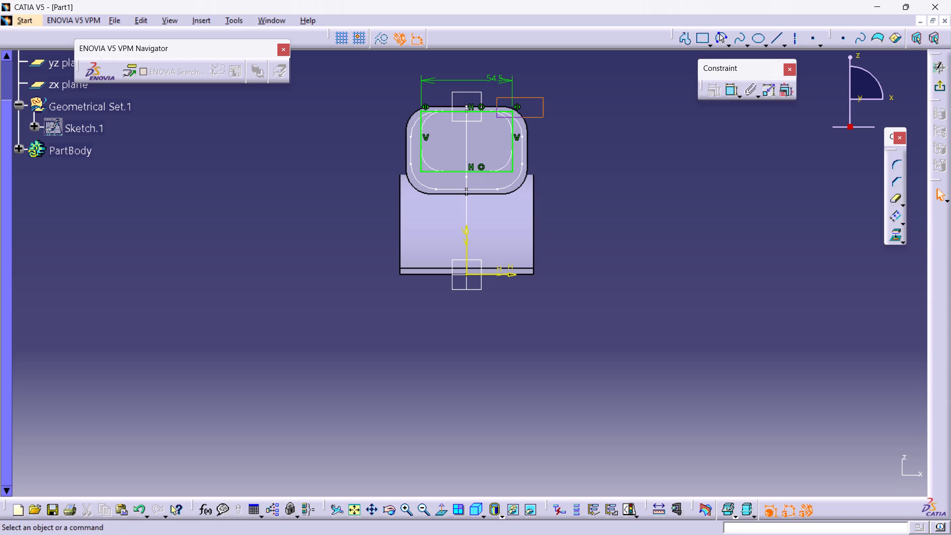
pyautogui.moveTo(543, 118); pyautogui.dragTo(556, 125)
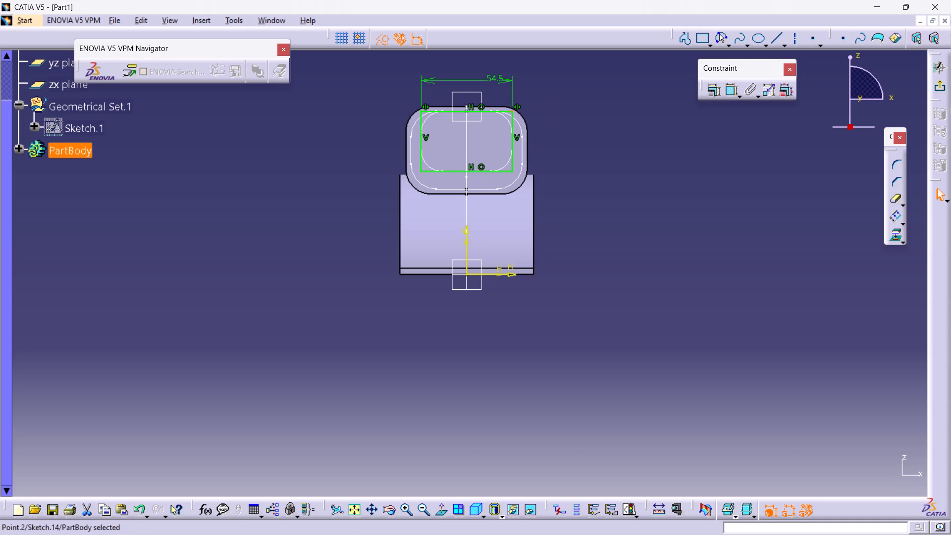
pyautogui.keyDown('ctrl'); pyautogui.moveTo(567, 199); pyautogui.dragTo(508, 160); pyautogui.keyUp('ctrl')
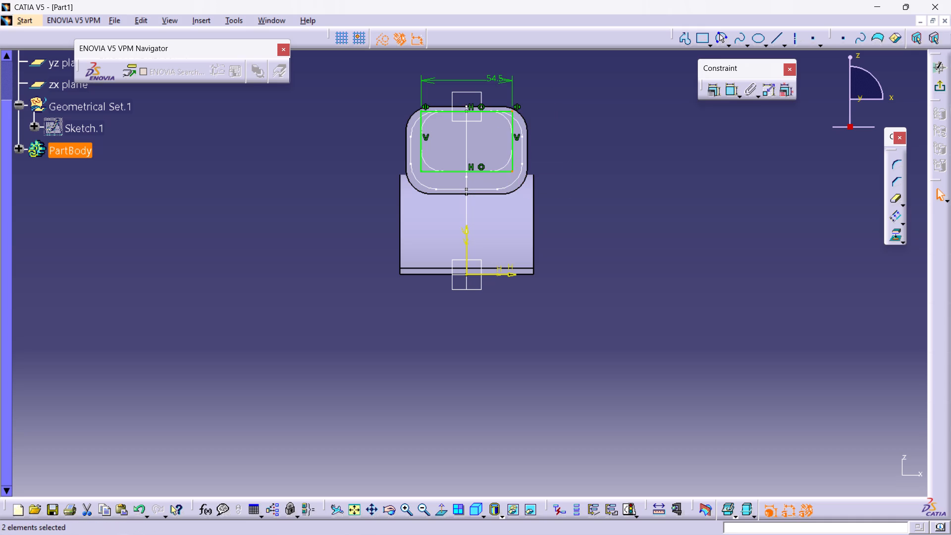
pyautogui.keyDown('ctrl'); pyautogui.moveTo(370, 104); pyautogui.dragTo(430, 124); pyautogui.keyUp('ctrl')
pyautogui.keyDown('ctrl'); pyautogui.moveTo(379, 169); pyautogui.dragTo(461, 168); pyautogui.keyUp('ctrl')
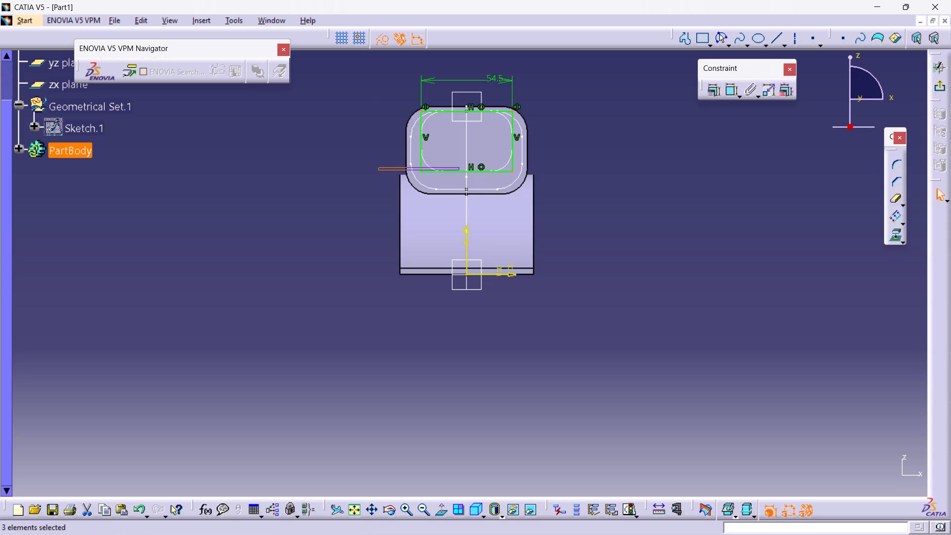
pyautogui.keyDown('ctrl'); pyautogui.moveTo(461, 168); pyautogui.dragTo(461, 184); pyautogui.keyUp('ctrl')
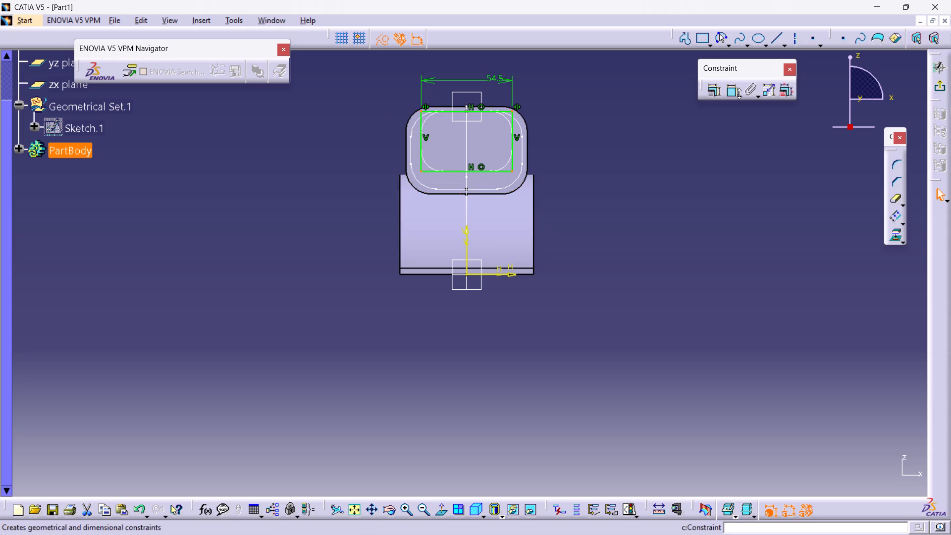
pyautogui.click(896, 159)
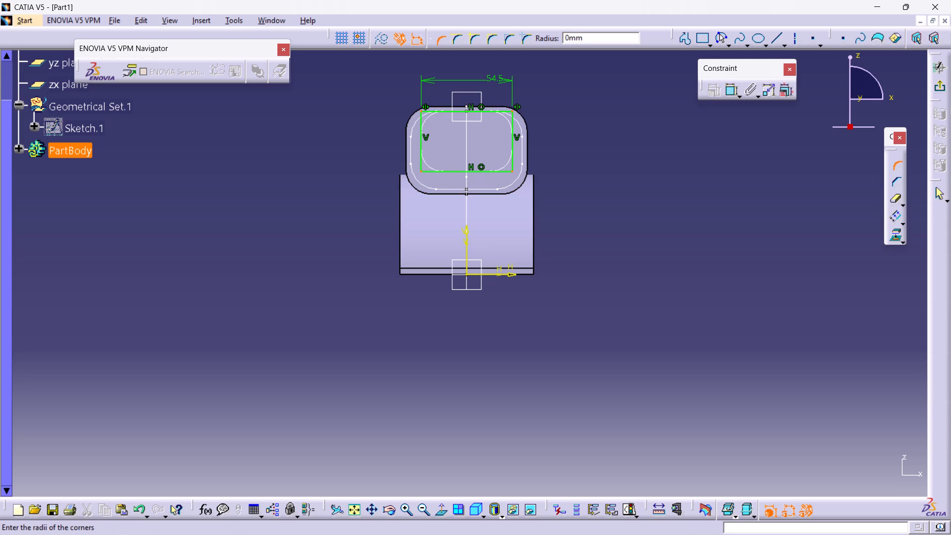
pyautogui.doubleClick(584, 36)
pyautogui.write('1.5')
pyautogui.press('BackSpace')
pyautogui.press('BackSpace')
pyautogui.write('2.5')
pyautogui.press('Return')
pyautogui.click(502, 297)
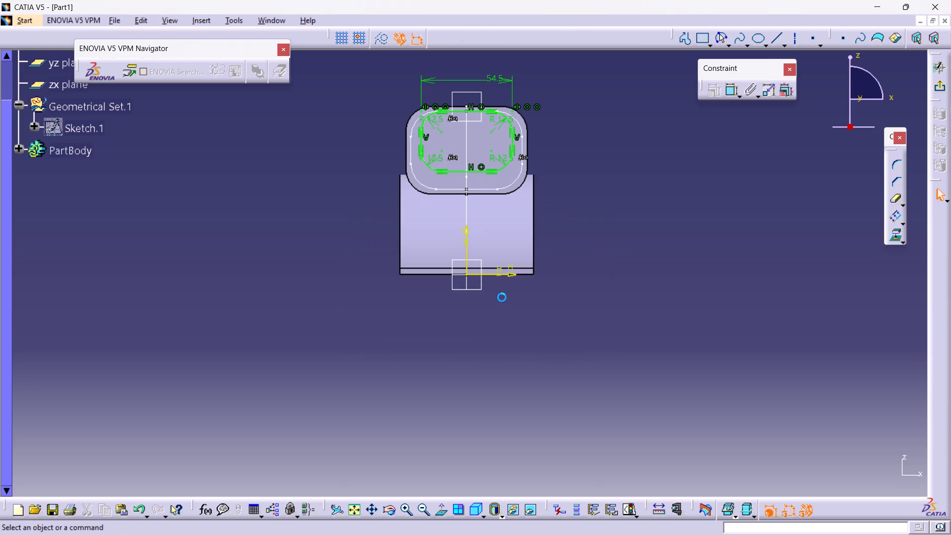
pyautogui.click(626, 187)
pyautogui.click(941, 87)
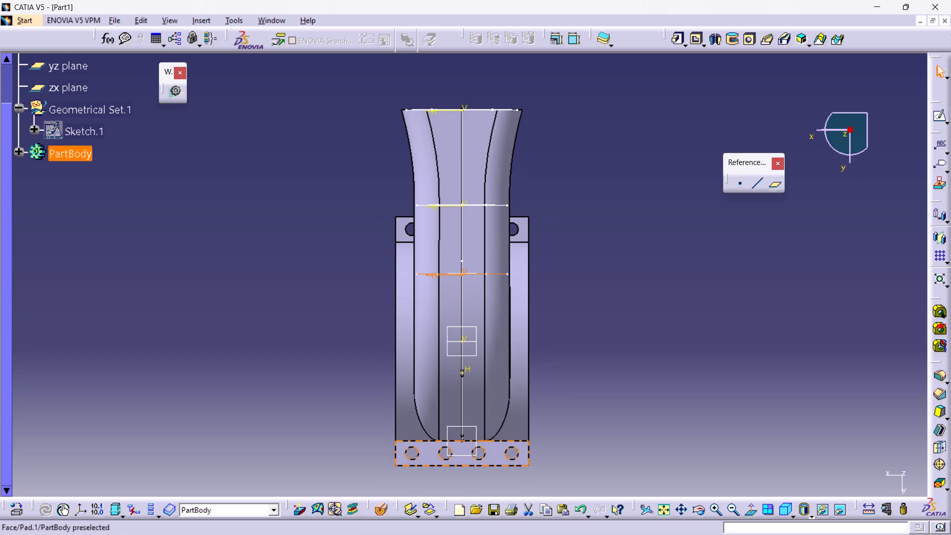
# Start a sketch on Plane.4 and draw a rectangle about 42 mm wide across the vertical centreline, just above the flange with four holes.
pyautogui.click(475, 446)
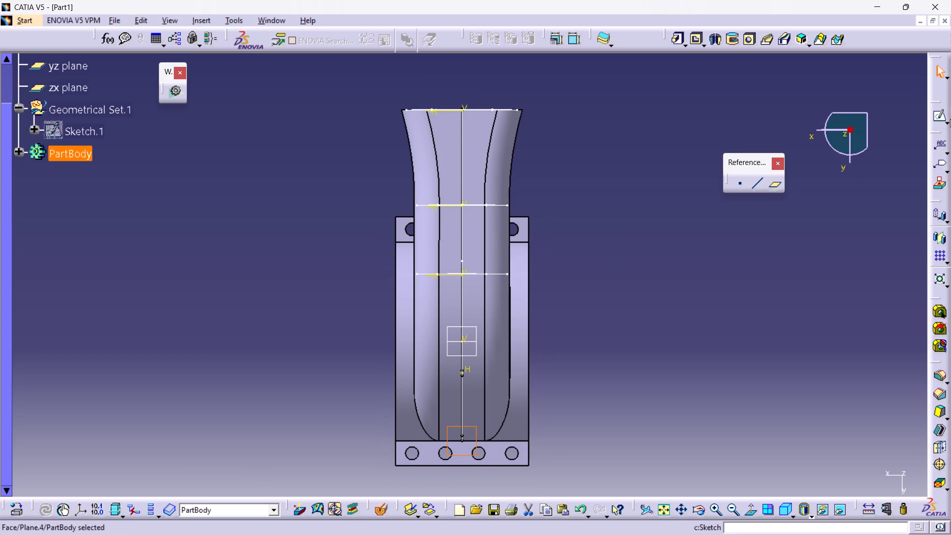
pyautogui.click(936, 120)
pyautogui.moveTo(657, 408); pyautogui.dragTo(649, 337, button='middle')
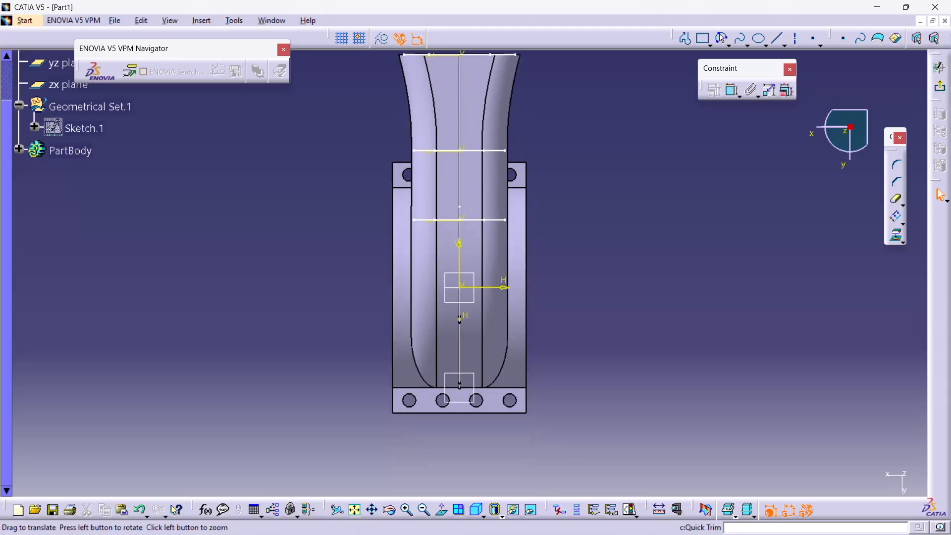
pyautogui.moveTo(649, 337); pyautogui.dragTo(642, 301, button='middle')
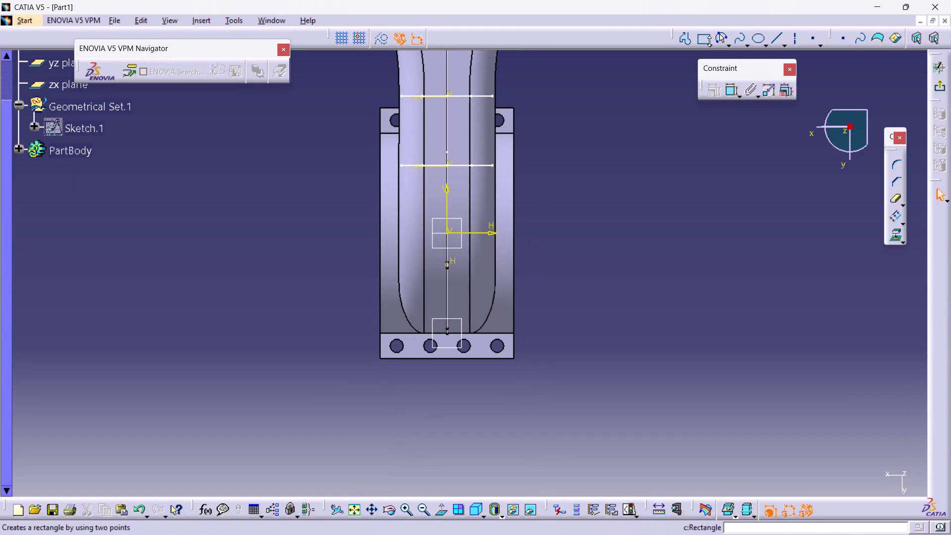
pyautogui.click(703, 35)
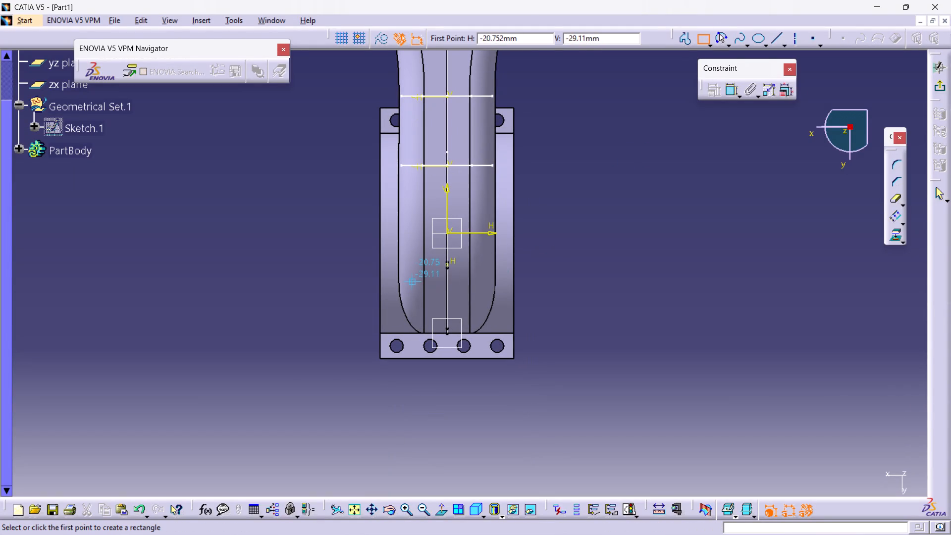
pyautogui.click(412, 280)
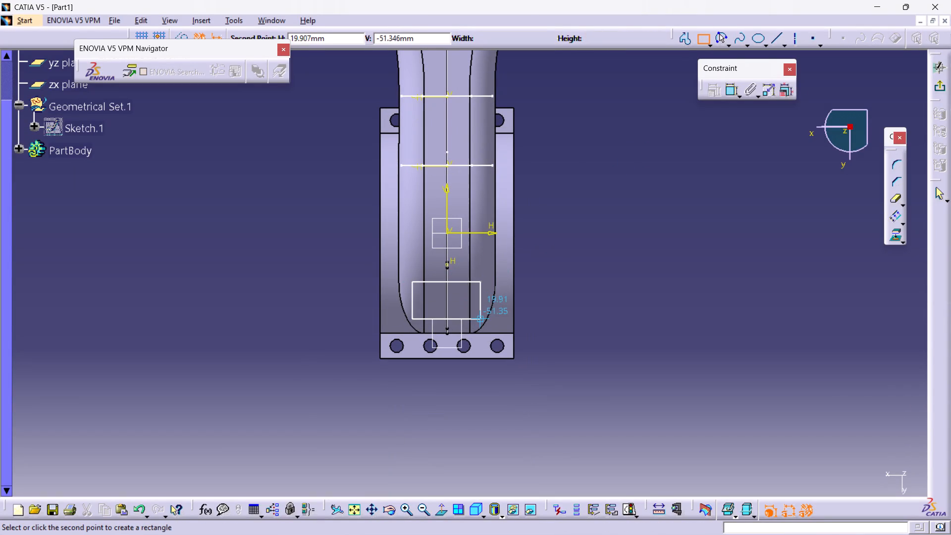
pyautogui.click(484, 322)
pyautogui.doubleClick(614, 303)
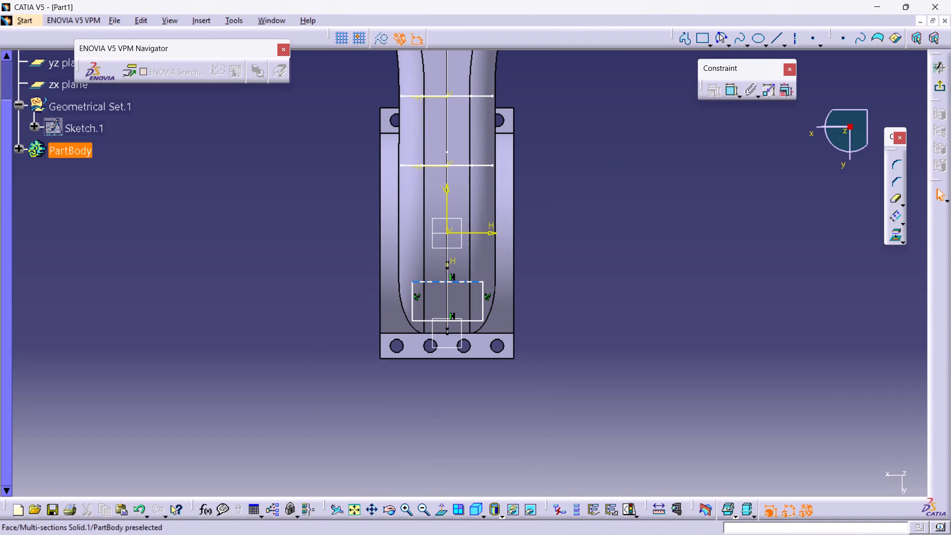
# Constrain the rectangle's top edge coincident with the guide vertex just above it on the vertical centreline.
pyautogui.keyDown('ctrl'); pyautogui.click(459, 282); pyautogui.keyUp('ctrl')
pyautogui.keyDown('ctrl'); pyautogui.click(450, 269); pyautogui.keyUp('ctrl')
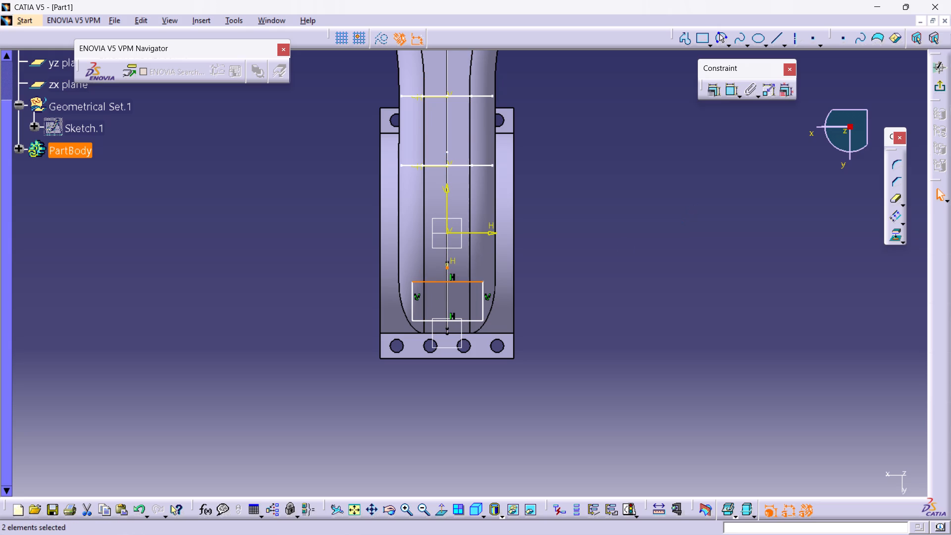
pyautogui.click(717, 90)
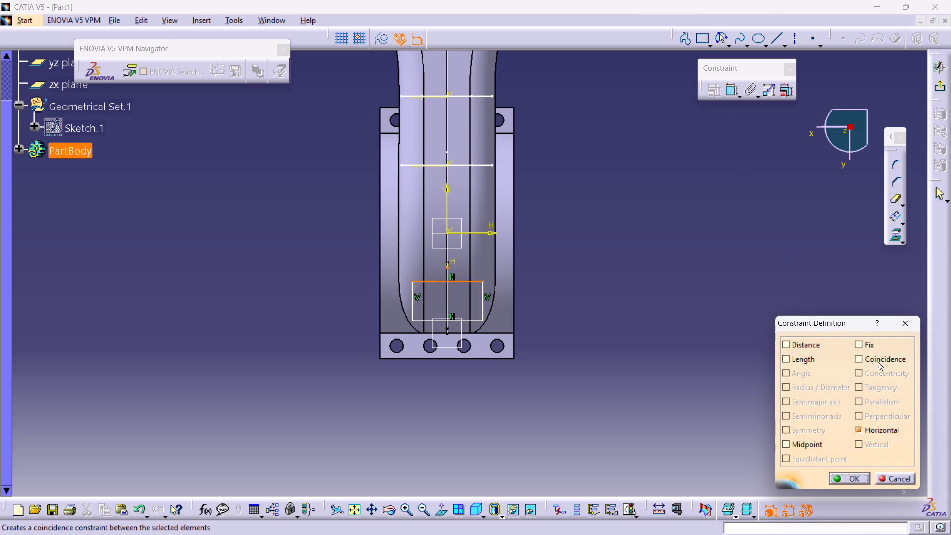
pyautogui.click(878, 361)
pyautogui.click(845, 474)
pyautogui.click(752, 449)
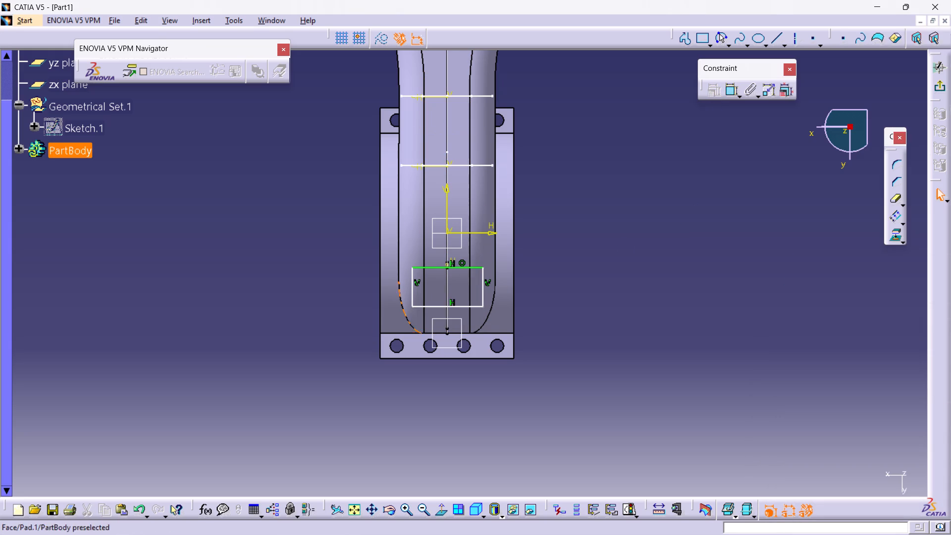
# Constrain the rectangle's bottom edge coincident with the Sketch.4 guide vertex below it on the vertical centreline.
pyautogui.keyDown('ctrl'); pyautogui.click(462, 304); pyautogui.keyUp('ctrl')
pyautogui.click(653, 301)
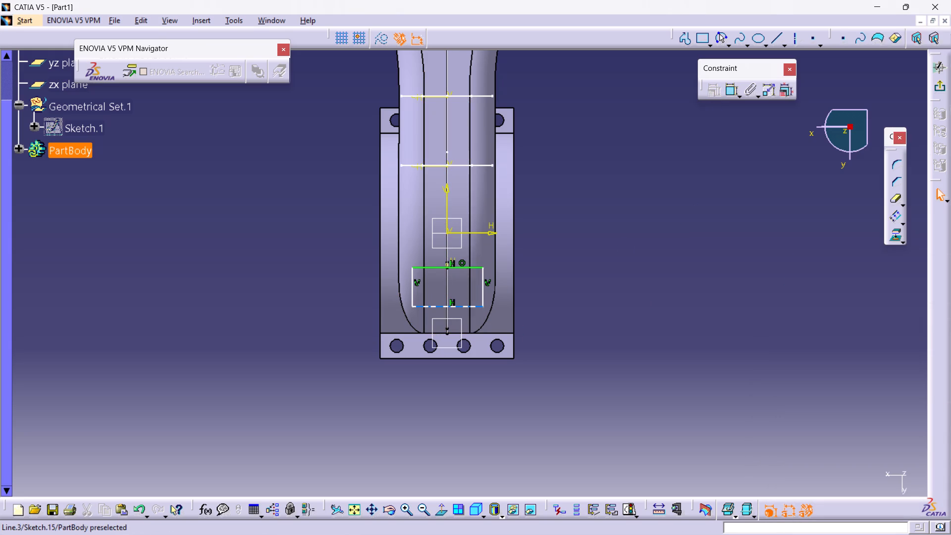
pyautogui.click(613, 292)
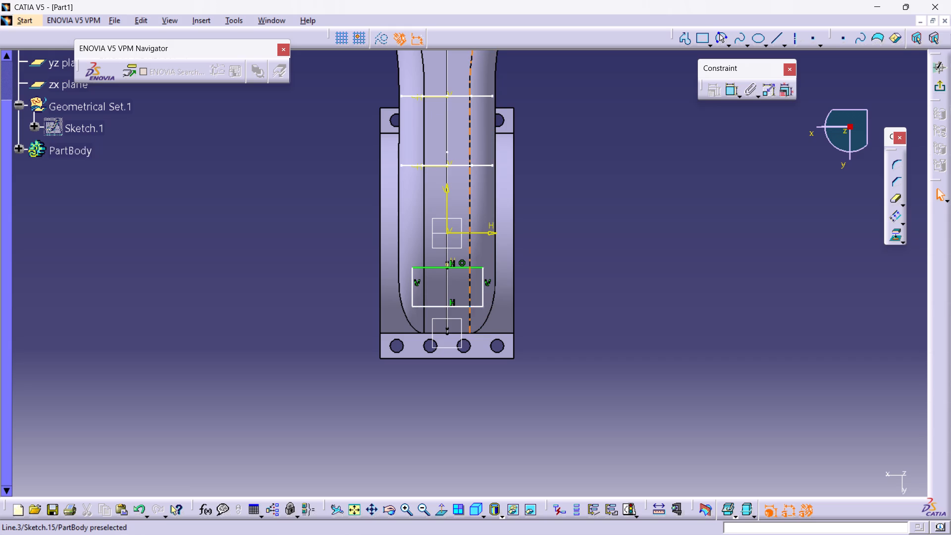
pyautogui.keyDown('ctrl'); pyautogui.click(470, 306); pyautogui.keyUp('ctrl')
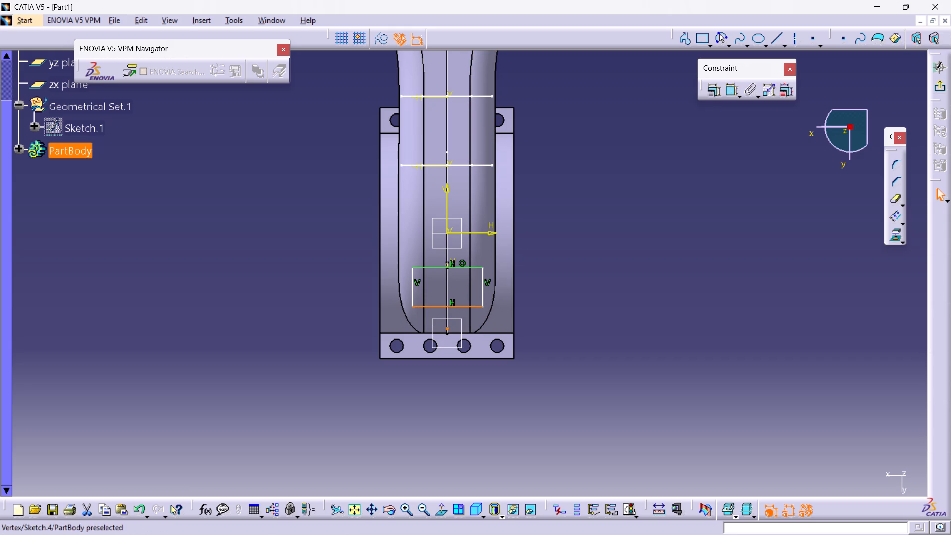
pyautogui.keyDown('ctrl'); pyautogui.click(446, 329); pyautogui.keyUp('ctrl')
pyautogui.click(713, 92)
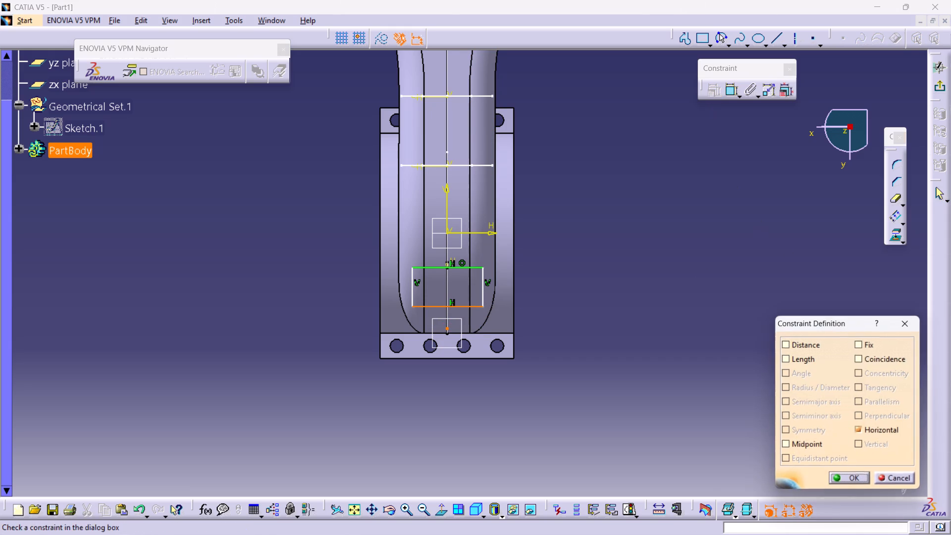
pyautogui.click(860, 357)
pyautogui.click(861, 477)
pyautogui.click(662, 418)
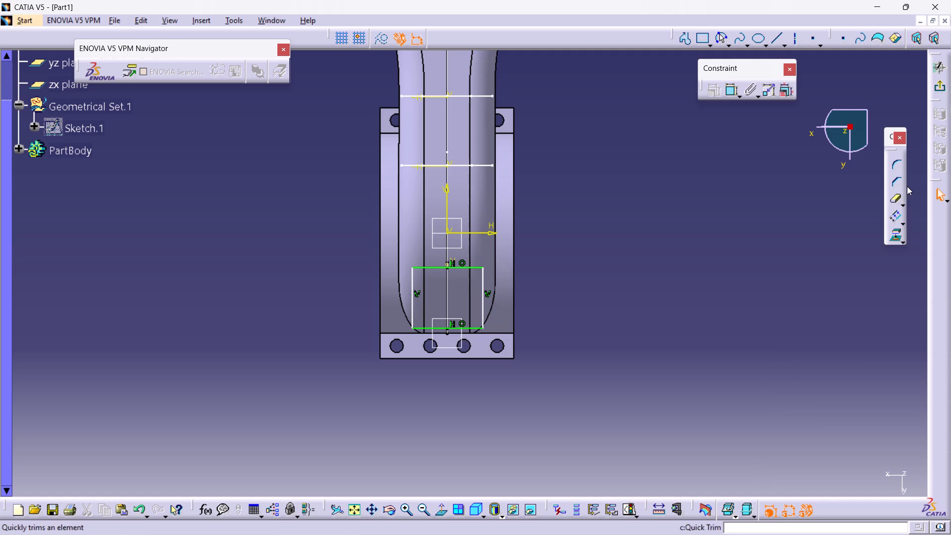
# Dimension the rectangle's width and set it to 57.5-3, giving 54.5 mm.
pyautogui.doubleClick(732, 92)
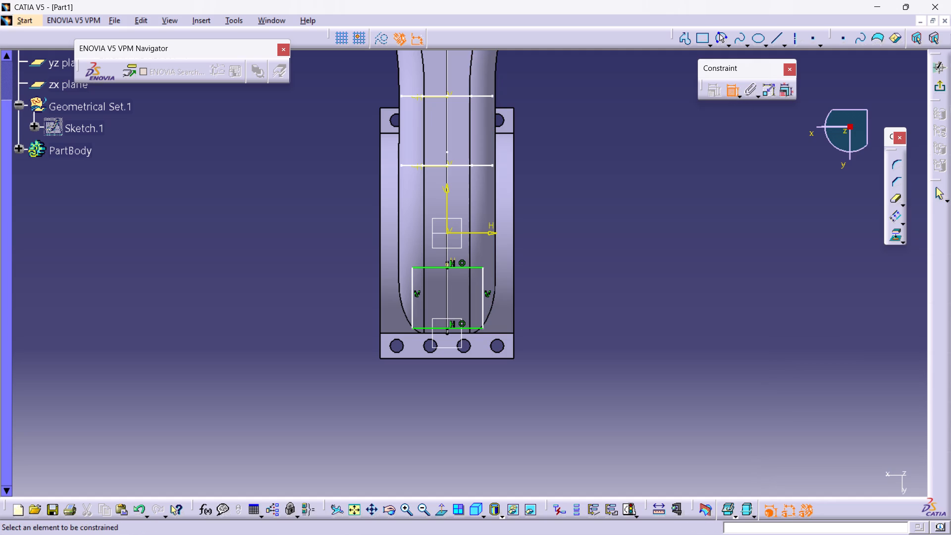
pyautogui.click(467, 267)
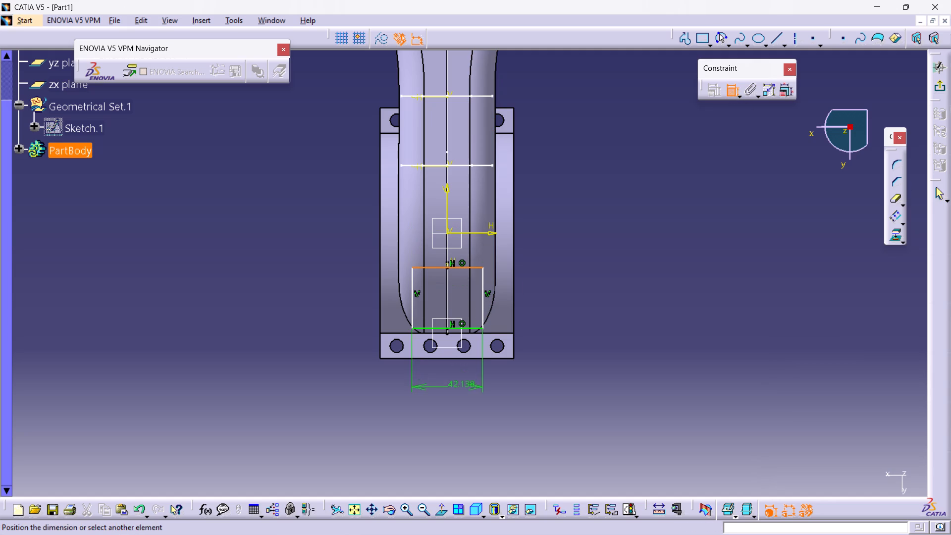
pyautogui.click(464, 389)
pyautogui.doubleClick(468, 388)
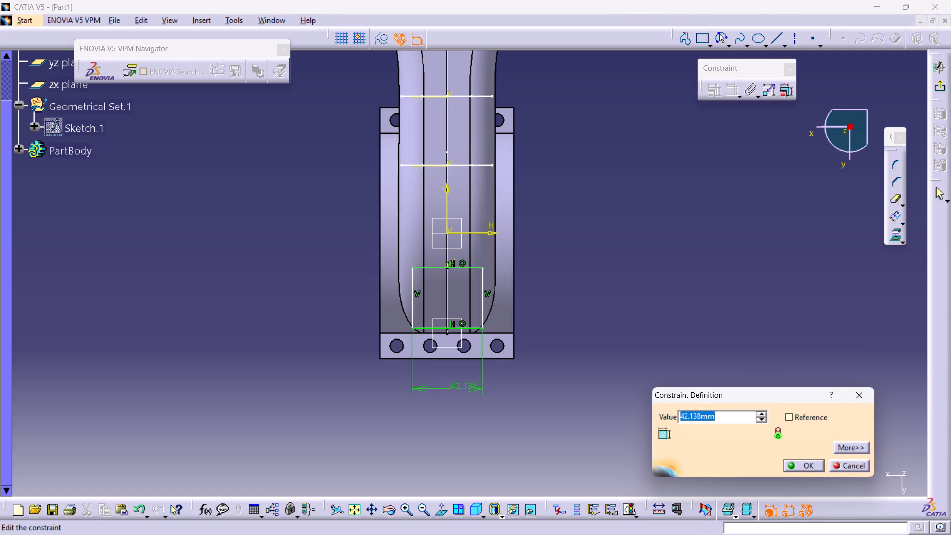
pyautogui.write('57.5-')
pyautogui.press('3')
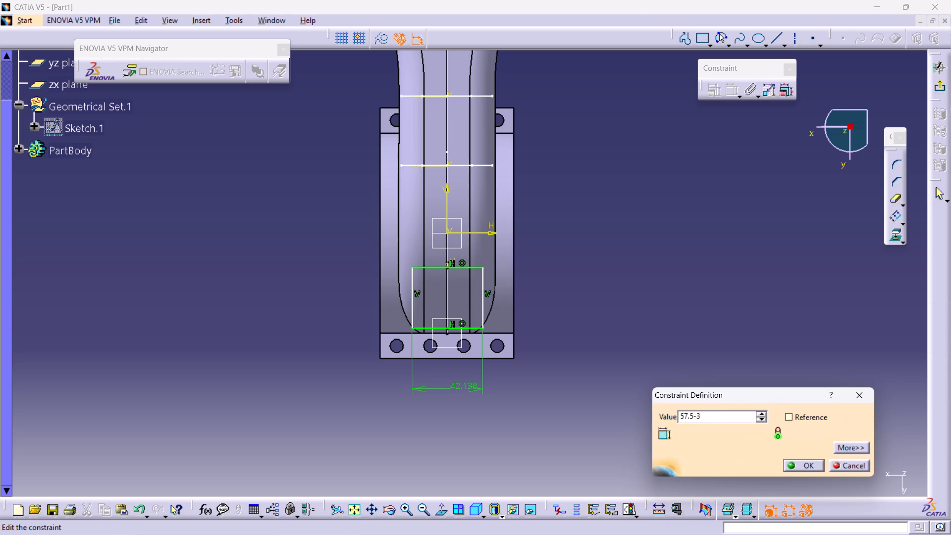
pyautogui.press('Return')
pyautogui.click(622, 331)
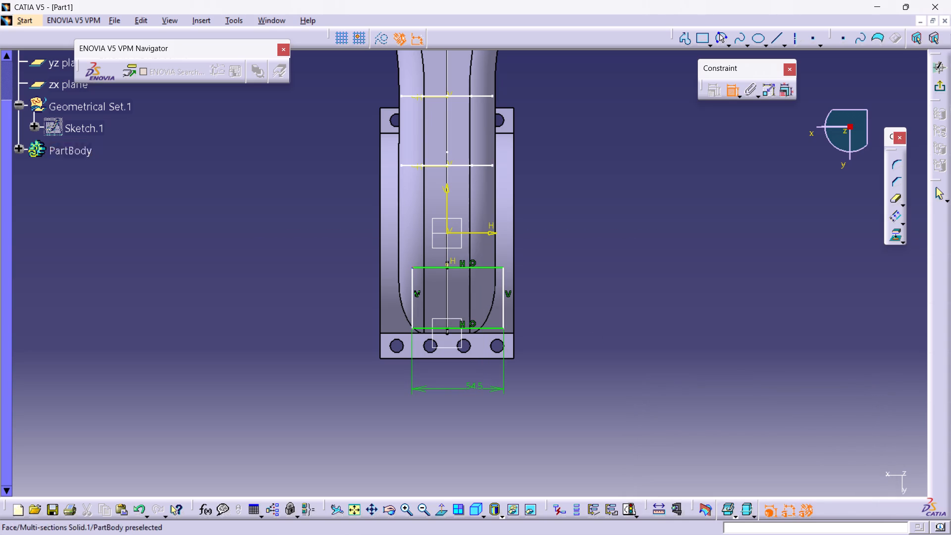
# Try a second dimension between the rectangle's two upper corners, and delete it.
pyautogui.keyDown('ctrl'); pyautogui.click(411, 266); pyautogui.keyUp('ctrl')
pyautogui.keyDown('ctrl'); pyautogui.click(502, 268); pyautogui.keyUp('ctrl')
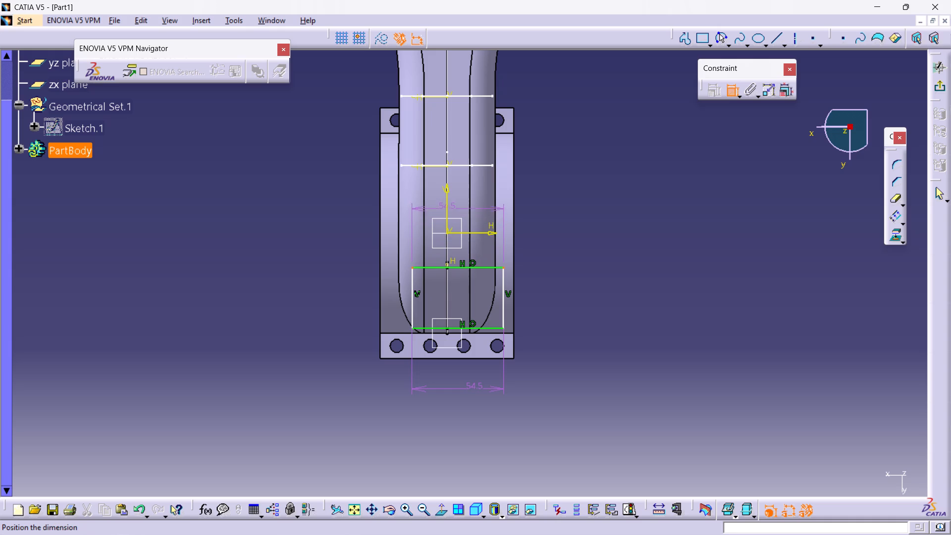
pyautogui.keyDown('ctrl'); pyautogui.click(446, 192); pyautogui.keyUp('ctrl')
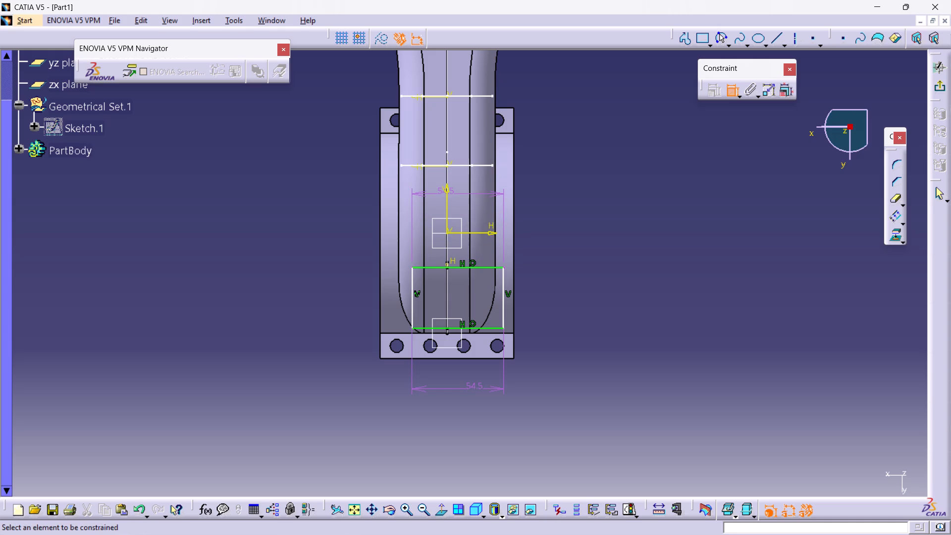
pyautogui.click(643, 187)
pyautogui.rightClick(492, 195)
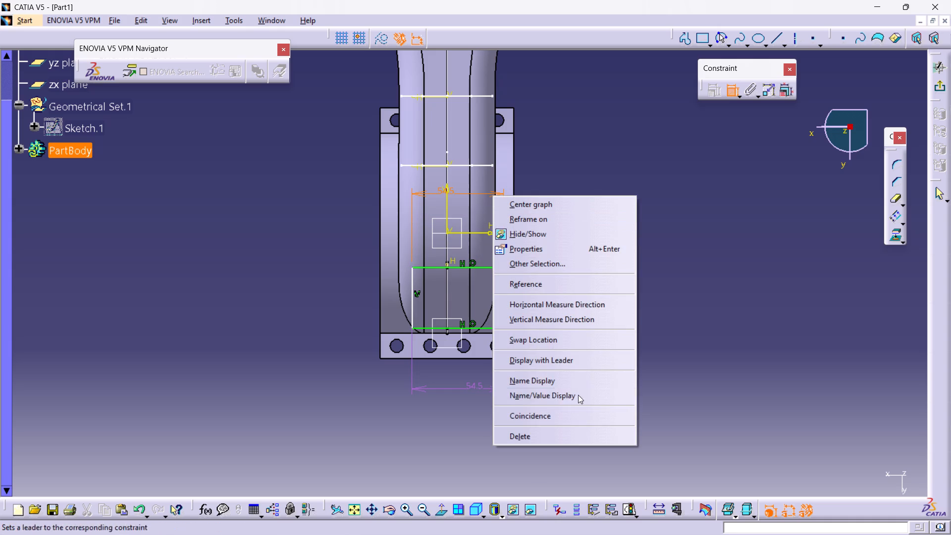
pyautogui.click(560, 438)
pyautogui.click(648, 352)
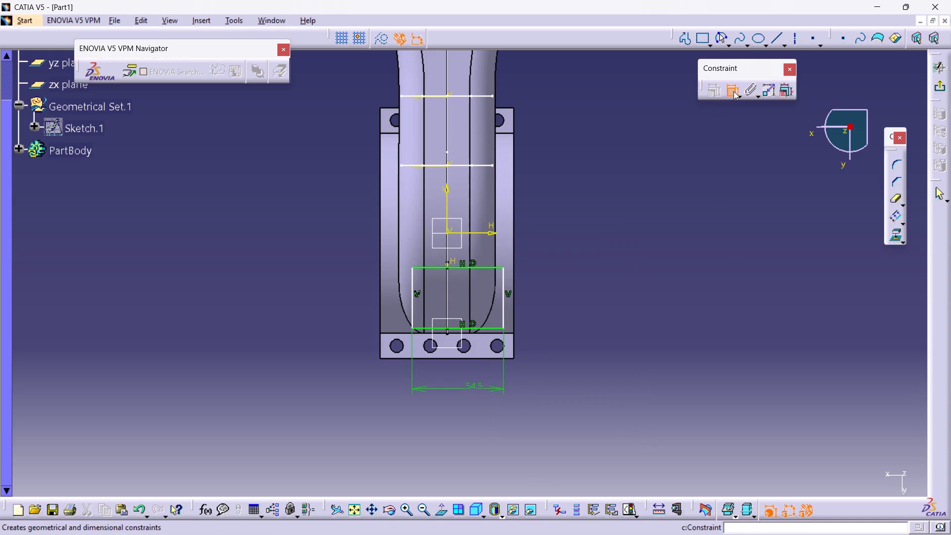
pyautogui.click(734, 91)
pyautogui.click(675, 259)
# Make the rectangle's two upper corners symmetric about the sketch's vertical axis.
pyautogui.keyDown('ctrl'); pyautogui.click(504, 268); pyautogui.keyUp('ctrl')
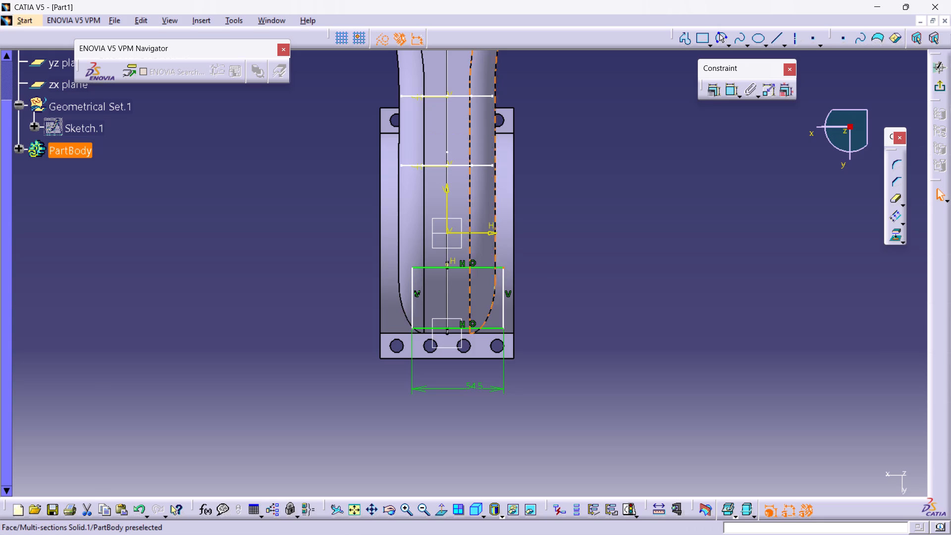
pyautogui.keyDown('ctrl'); pyautogui.click(413, 269); pyautogui.keyUp('ctrl')
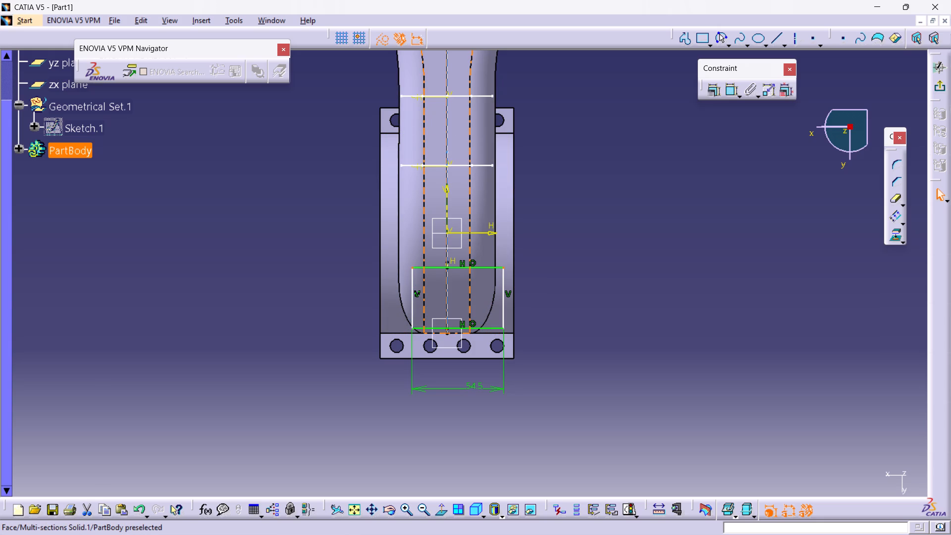
pyautogui.keyDown('ctrl'); pyautogui.click(448, 192); pyautogui.keyUp('ctrl')
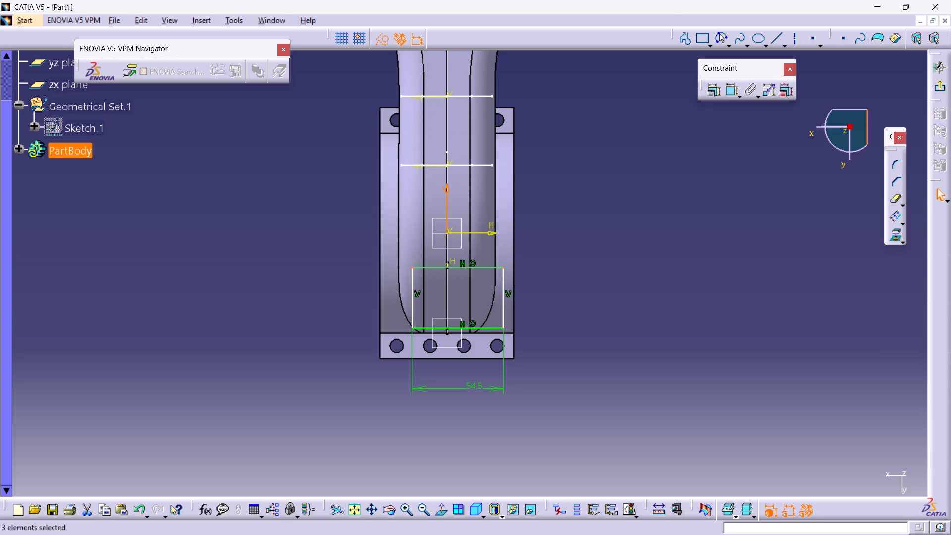
pyautogui.click(714, 92)
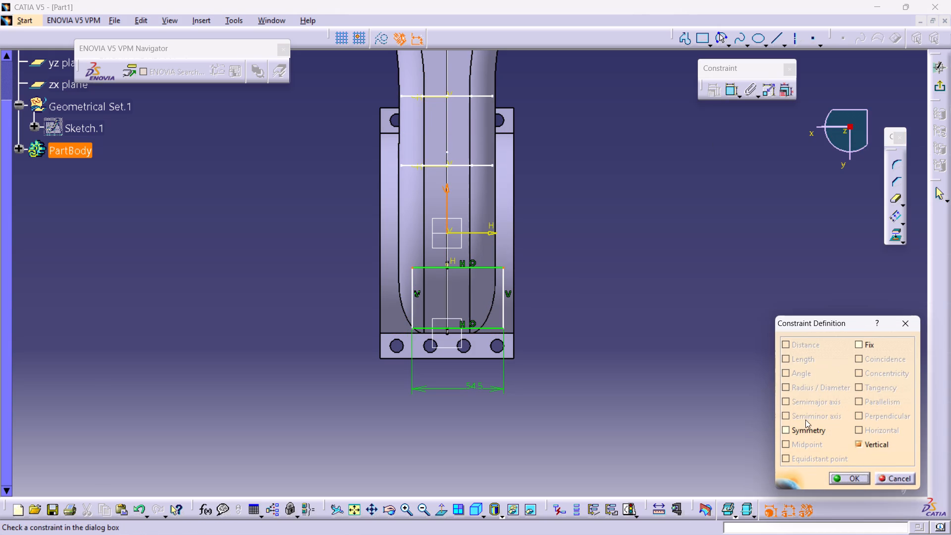
pyautogui.click(798, 429)
pyautogui.click(843, 478)
pyautogui.click(686, 425)
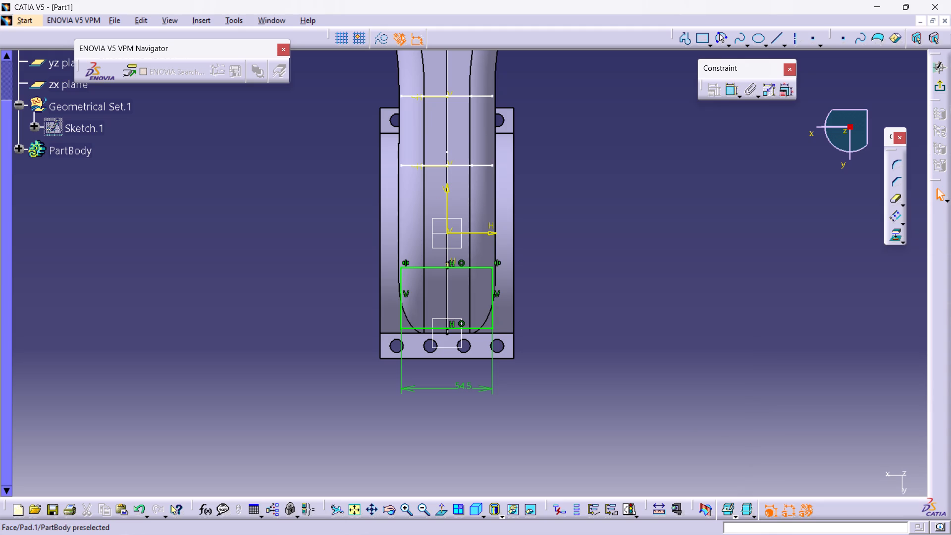
# Round all four corners of the rectangle with a 12.5 mm radius and exit the sketch.
pyautogui.moveTo(565, 293); pyautogui.dragTo(481, 256)
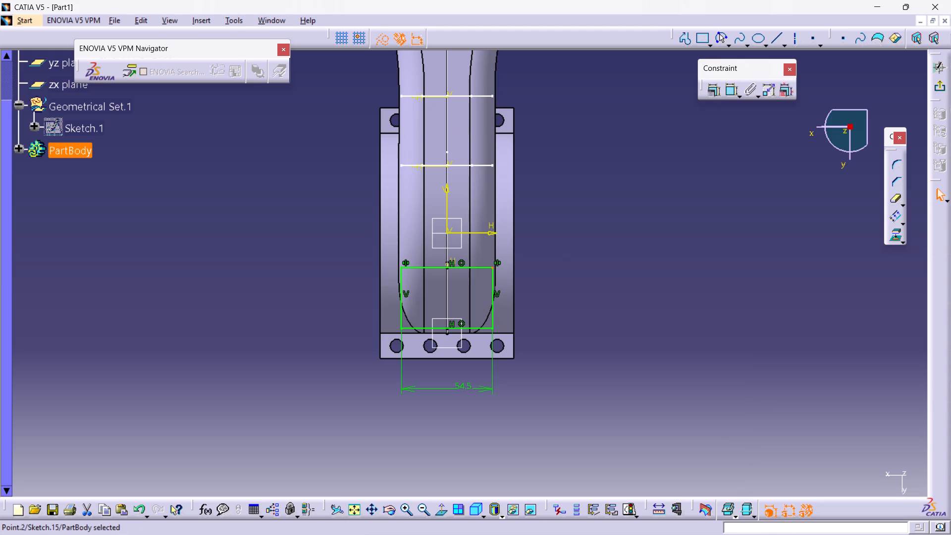
pyautogui.moveTo(555, 310); pyautogui.dragTo(484, 344)
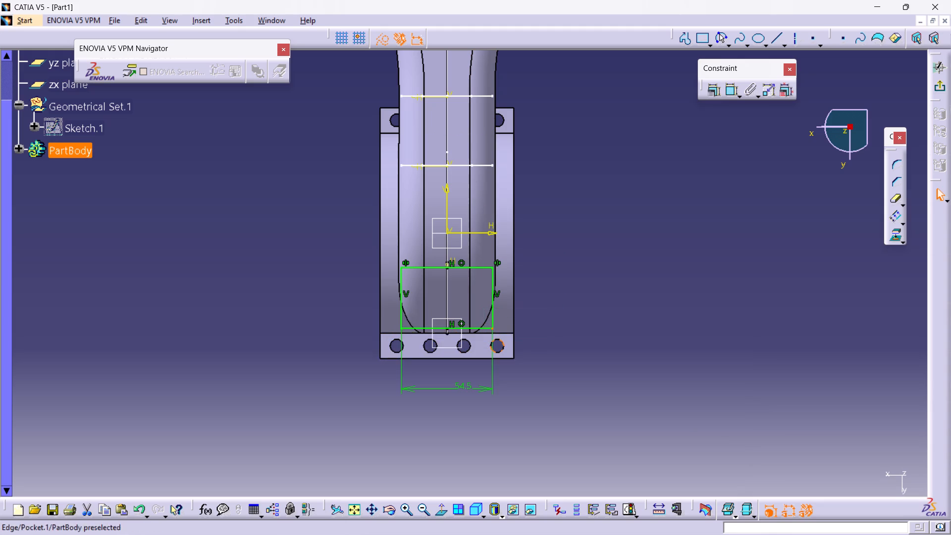
pyautogui.keyDown('ctrl'); pyautogui.moveTo(370, 260); pyautogui.dragTo(420, 279); pyautogui.keyUp('ctrl')
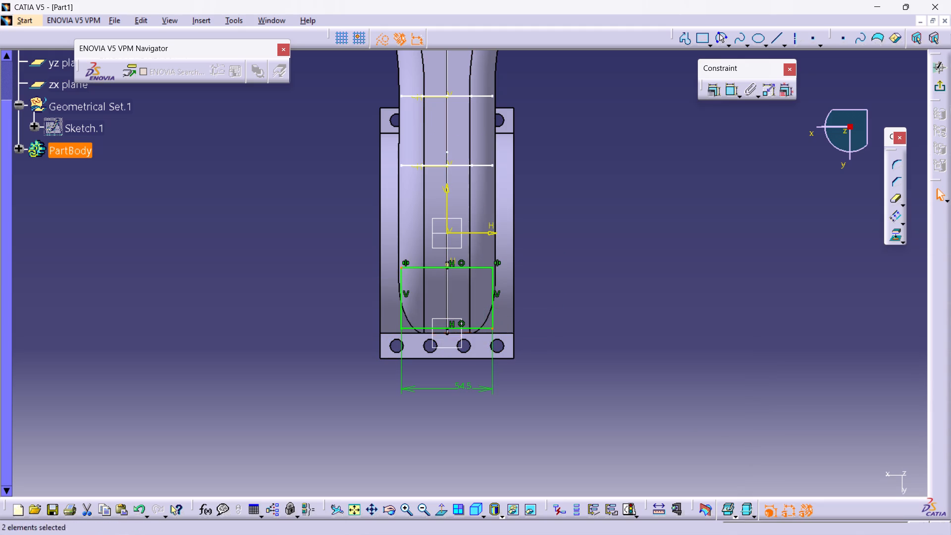
pyautogui.keyDown('ctrl'); pyautogui.moveTo(359, 322); pyautogui.dragTo(422, 356); pyautogui.keyUp('ctrl')
pyautogui.keyDown('ctrl'); pyautogui.moveTo(569, 285); pyautogui.dragTo(560, 291); pyautogui.keyUp('ctrl')
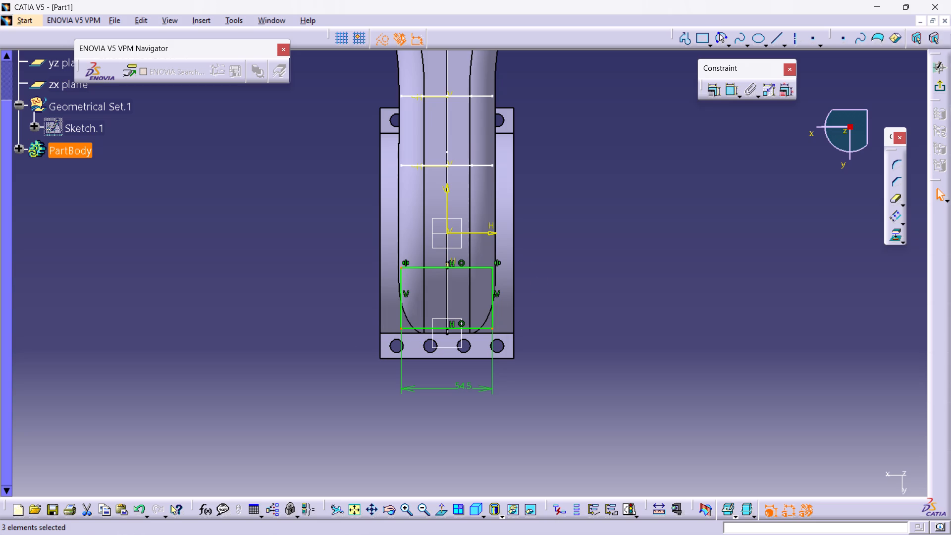
pyautogui.keyDown('ctrl'); pyautogui.moveTo(560, 291); pyautogui.dragTo(482, 258); pyautogui.keyUp('ctrl')
pyautogui.doubleClick(892, 159)
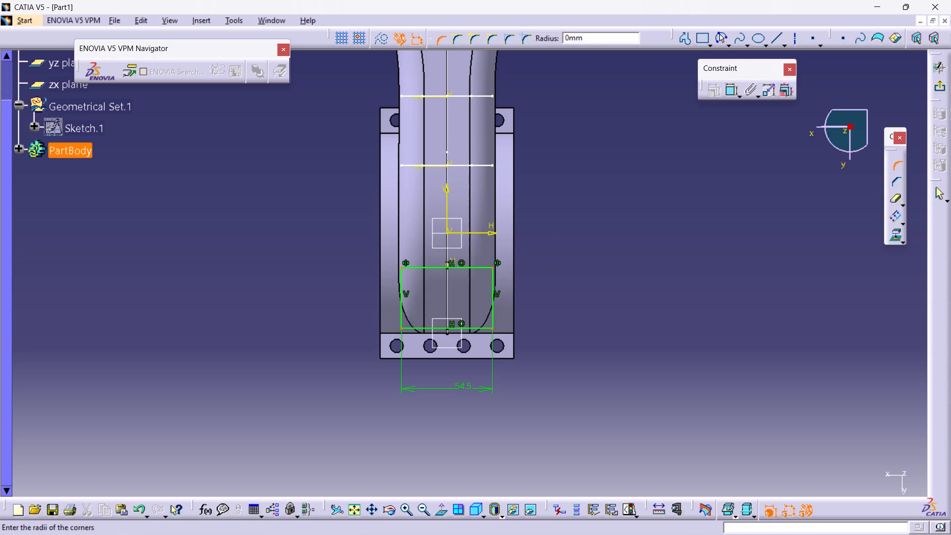
pyautogui.doubleClick(586, 39)
pyautogui.write('12.5')
pyautogui.press('Return')
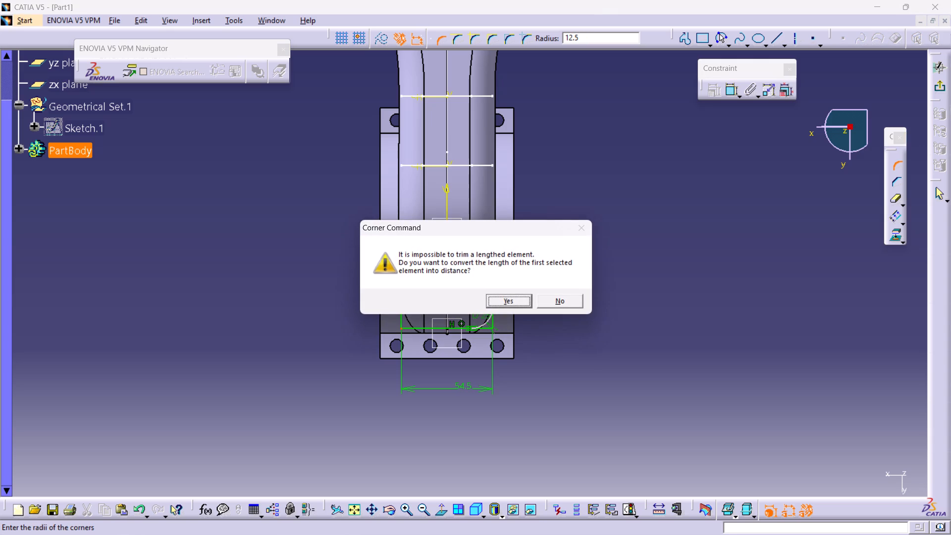
pyautogui.click(516, 304)
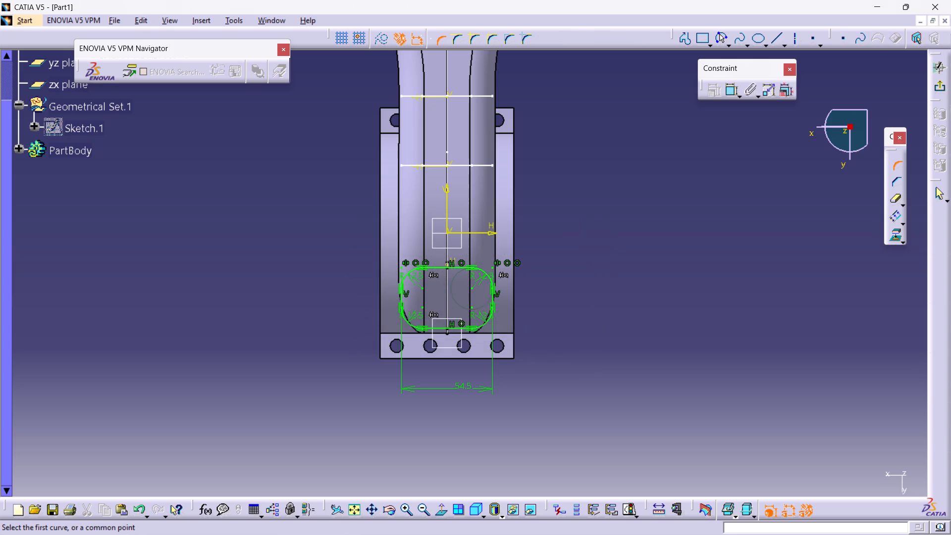
pyautogui.click(587, 314)
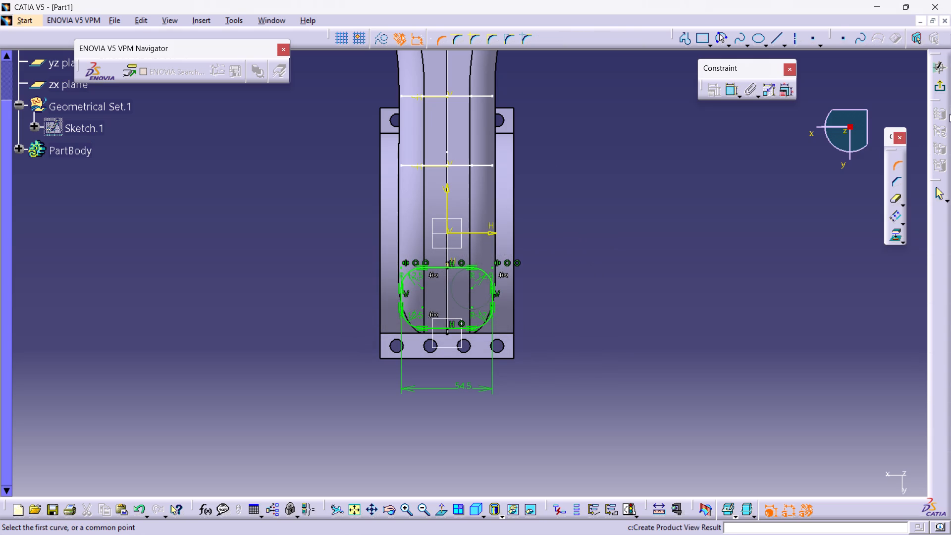
pyautogui.click(942, 87)
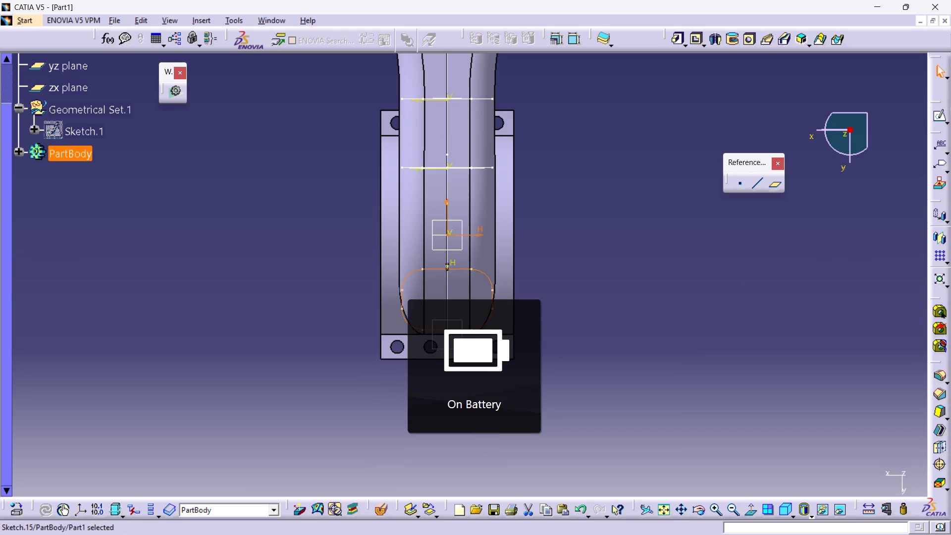
pyautogui.click(640, 317)
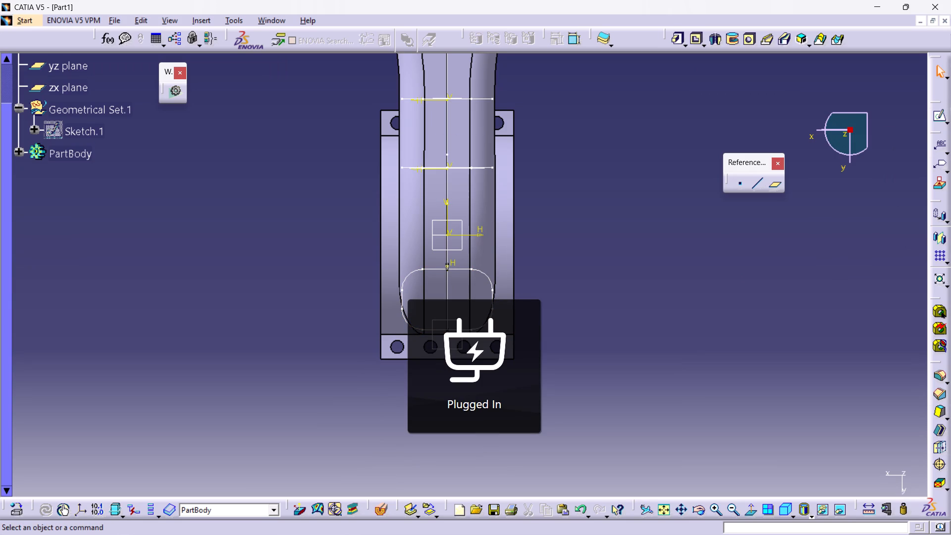
# Start a Removed Multi-sections Solid with Sketch.12, Sketch.13, Sketch.14 and Sketch.15 as its sections, in order along the duct.
pyautogui.moveTo(109, 367); pyautogui.dragTo(662, 233, button='middle')
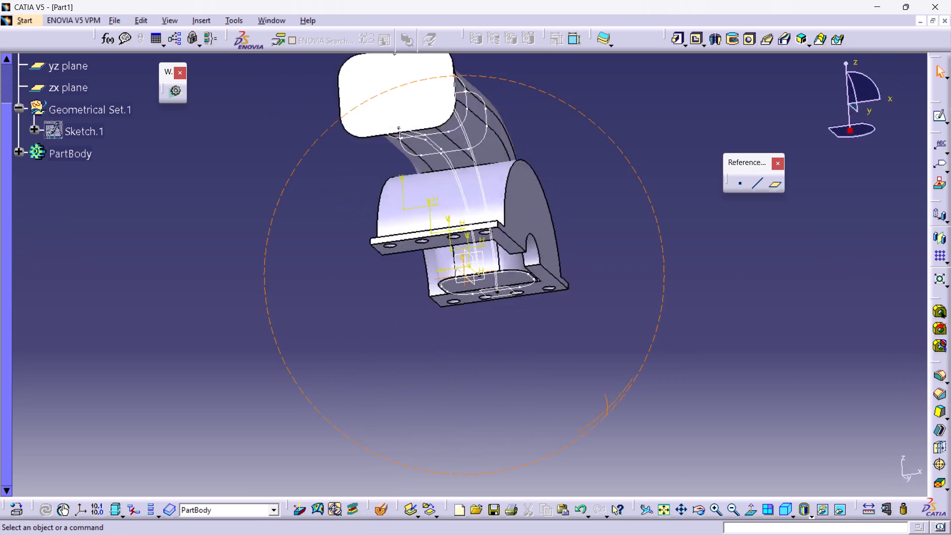
pyautogui.moveTo(662, 233); pyautogui.dragTo(538, 286, button='middle')
pyautogui.click(672, 196)
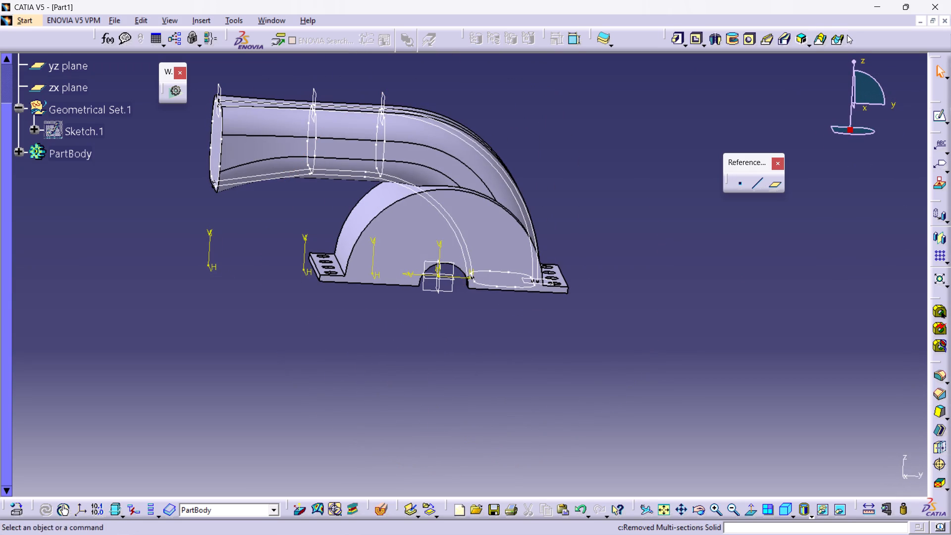
pyautogui.click(847, 35)
pyautogui.click(836, 43)
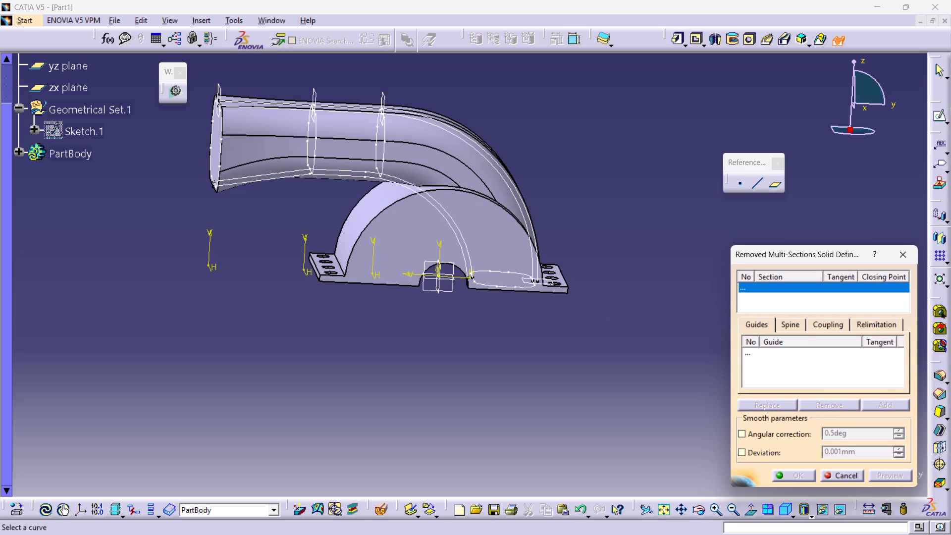
pyautogui.click(219, 137)
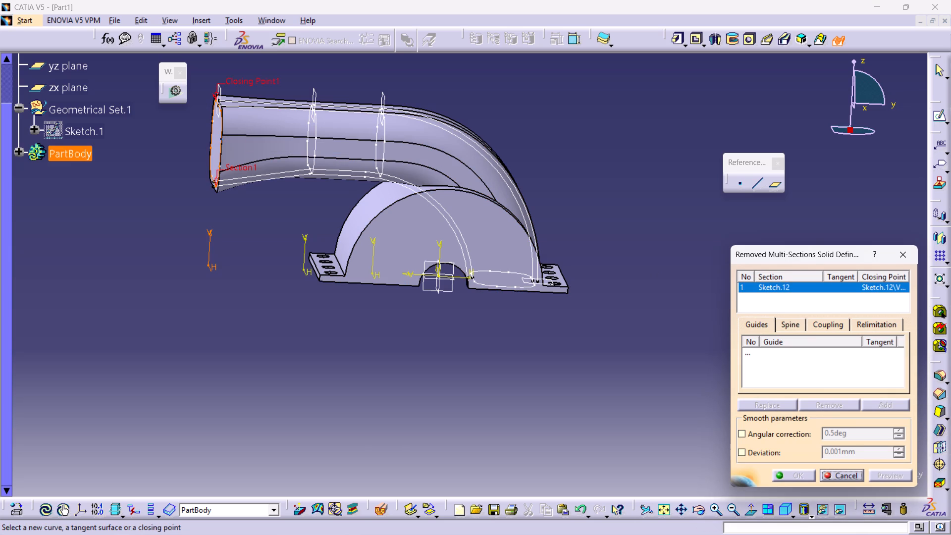
pyautogui.click(317, 124)
pyautogui.click(383, 133)
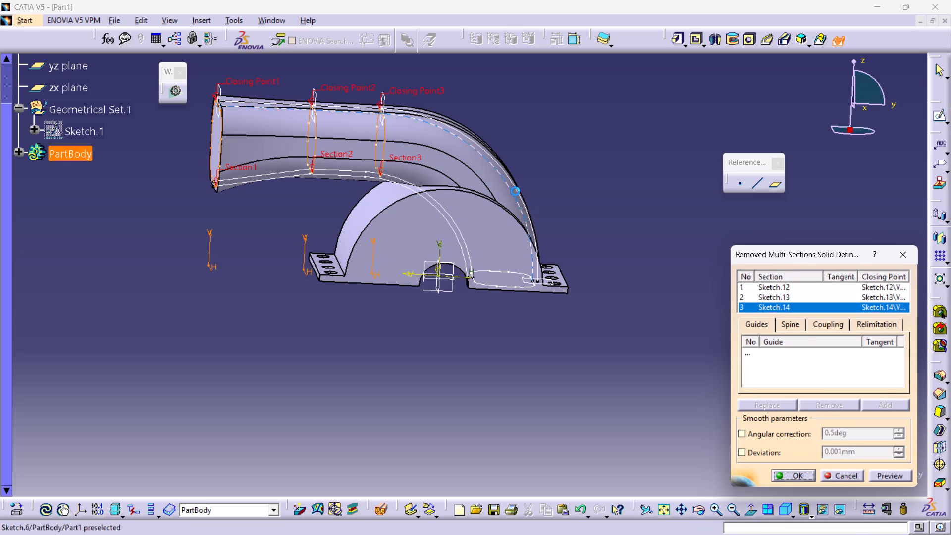
pyautogui.click(511, 287)
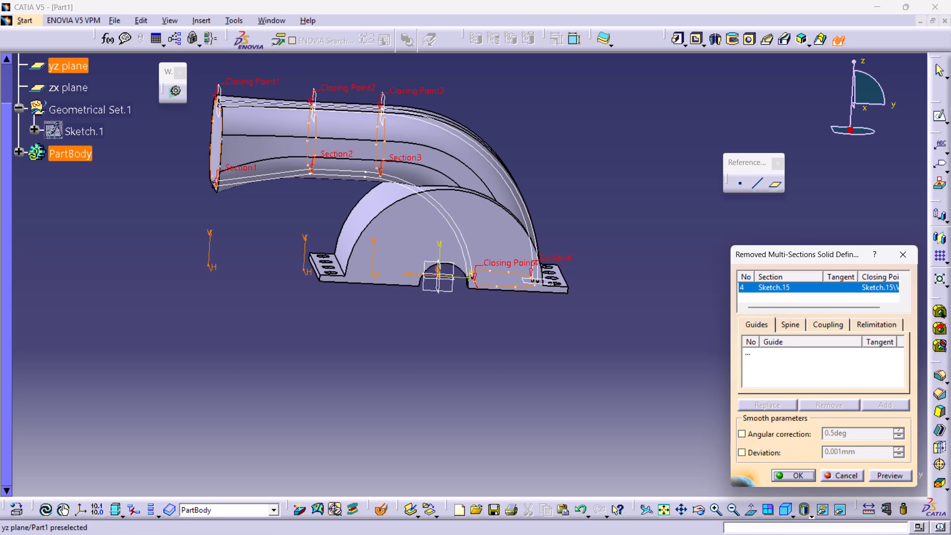
# Replace the closing point of section 4, Sketch.15, with the Sketch.6 vertex on the profile's outer side.
pyautogui.moveTo(158, 266); pyautogui.dragTo(405, 335, button='middle')
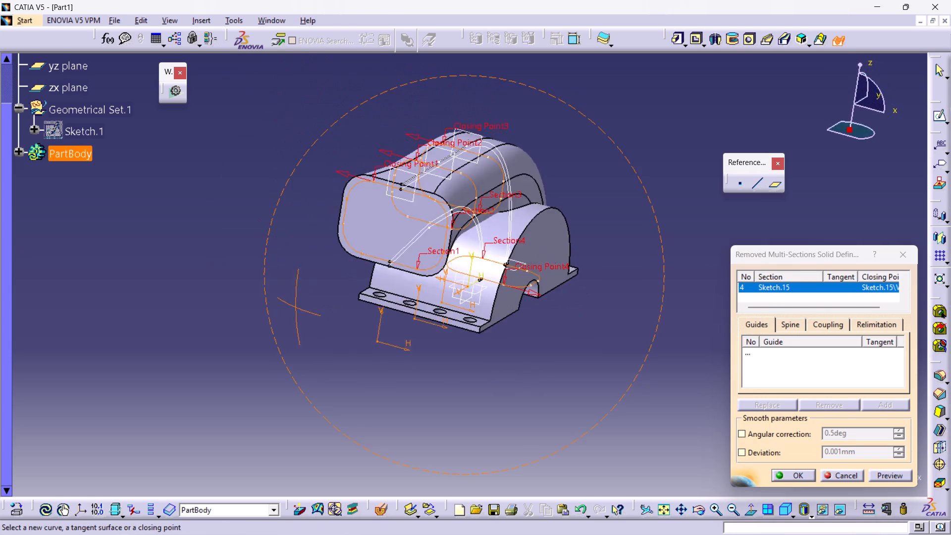
pyautogui.moveTo(405, 335); pyautogui.dragTo(204, 272, button='middle')
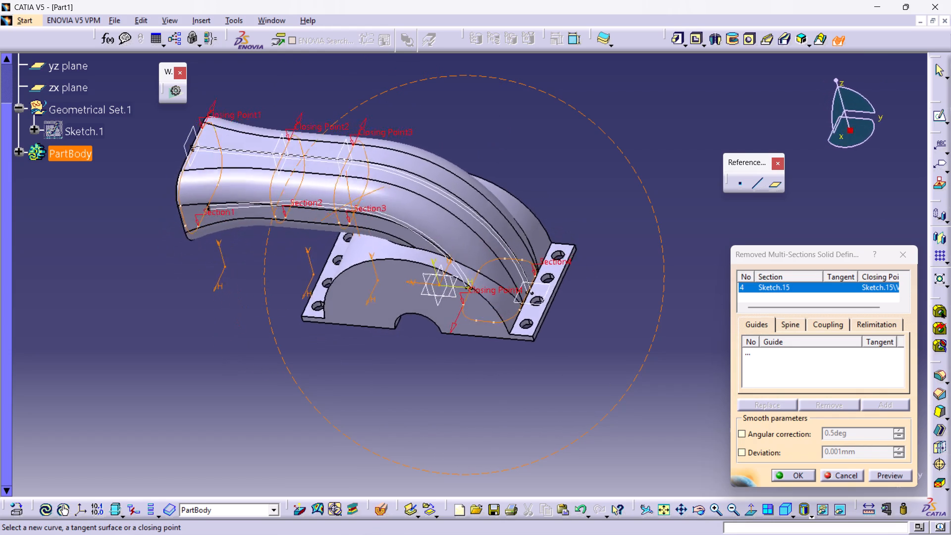
pyautogui.moveTo(204, 272); pyautogui.dragTo(228, 273, button='middle')
pyautogui.rightClick(504, 292)
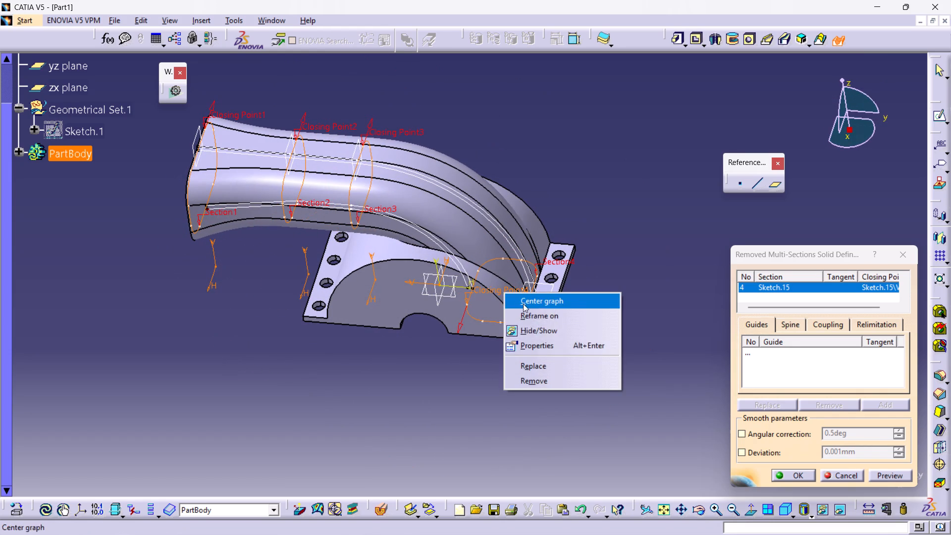
pyautogui.click(537, 370)
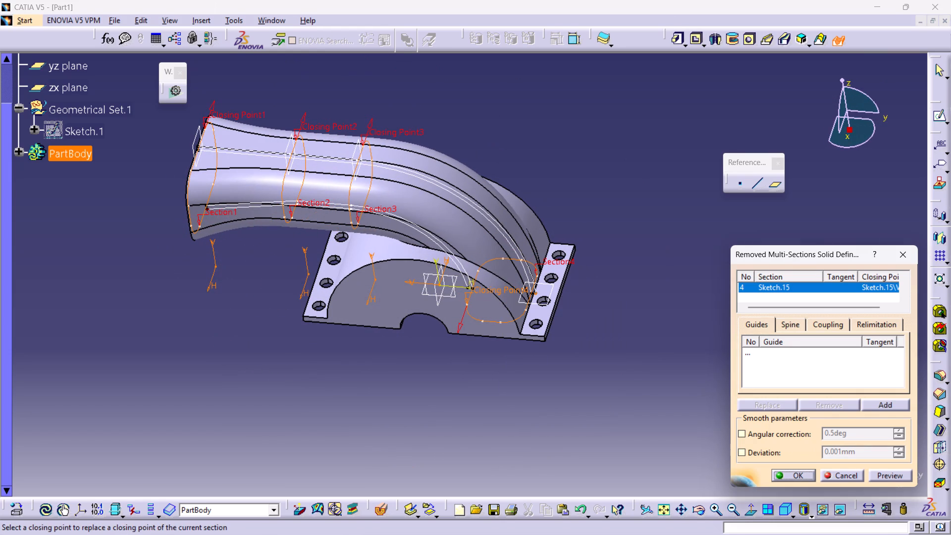
pyautogui.keyDown('ctrl'); pyautogui.moveTo(560, 373); pyautogui.dragTo(501, 288, button='middle'); pyautogui.keyUp('ctrl')
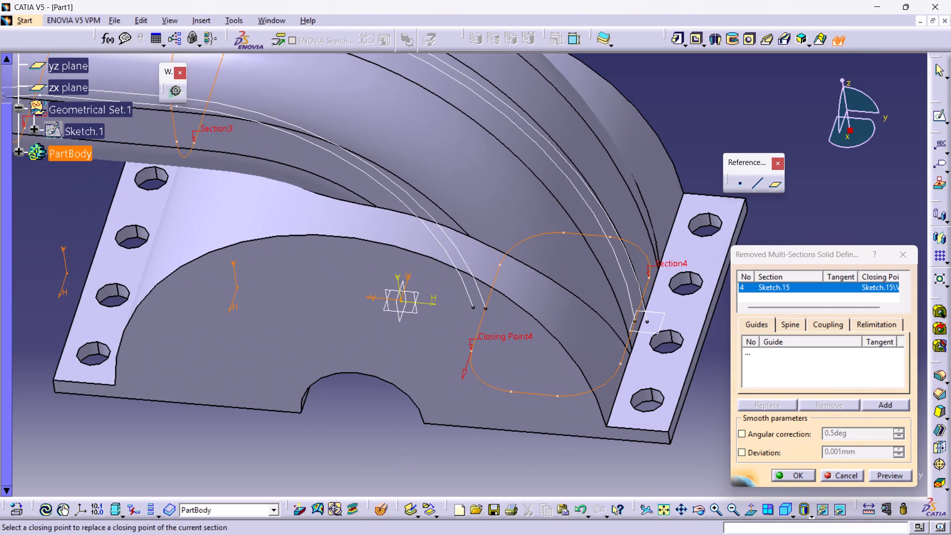
pyautogui.click(637, 321)
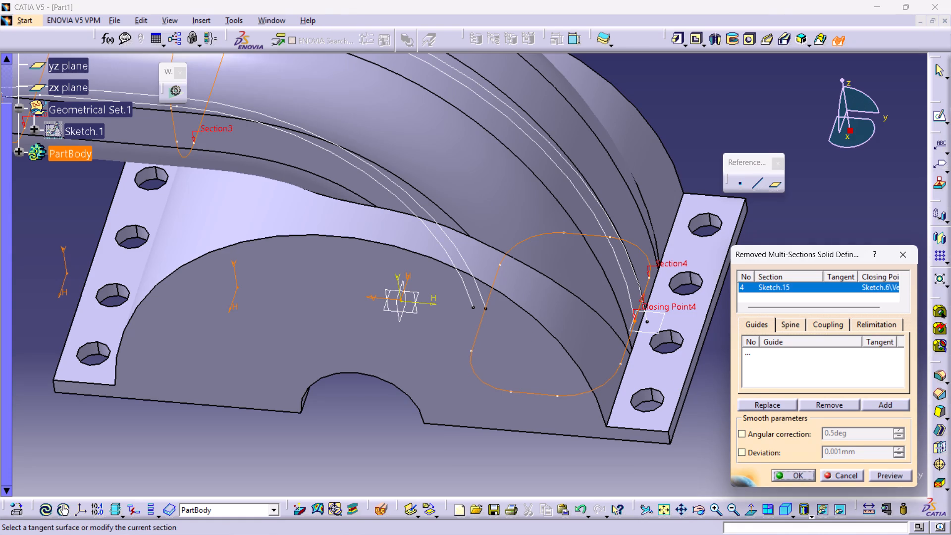
# Replace the closing point of section 1, Sketch.12, with the Sketch.6 vertex at the middle of the profile's upper edge.
pyautogui.keyDown('ctrl'); pyautogui.moveTo(685, 116); pyautogui.dragTo(687, 173, button='middle'); pyautogui.keyUp('ctrl')
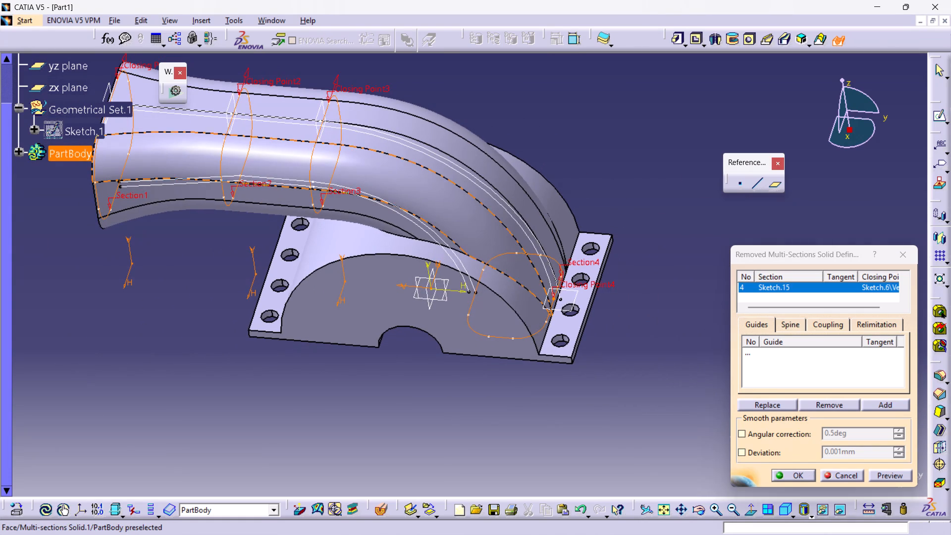
pyautogui.moveTo(126, 280); pyautogui.dragTo(265, 264, button='middle')
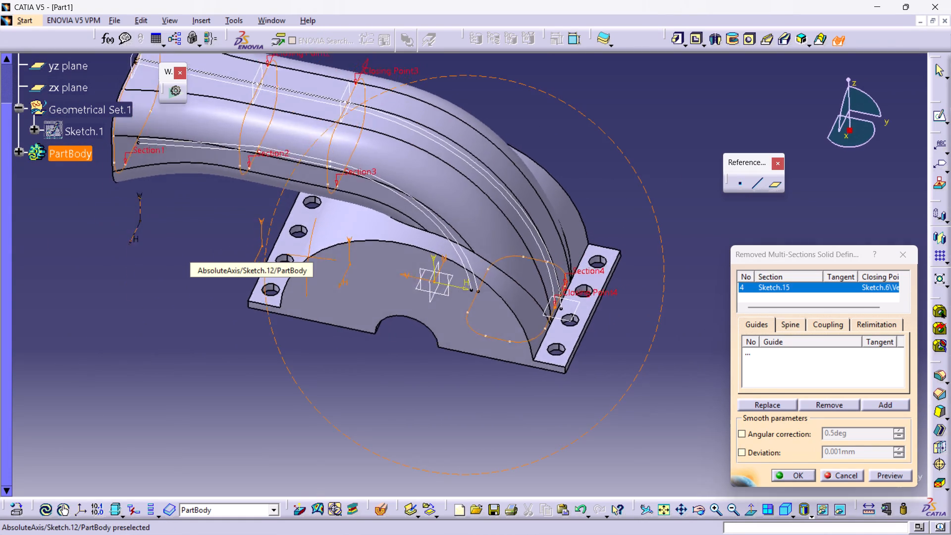
pyautogui.moveTo(265, 264); pyautogui.dragTo(361, 377, button='middle')
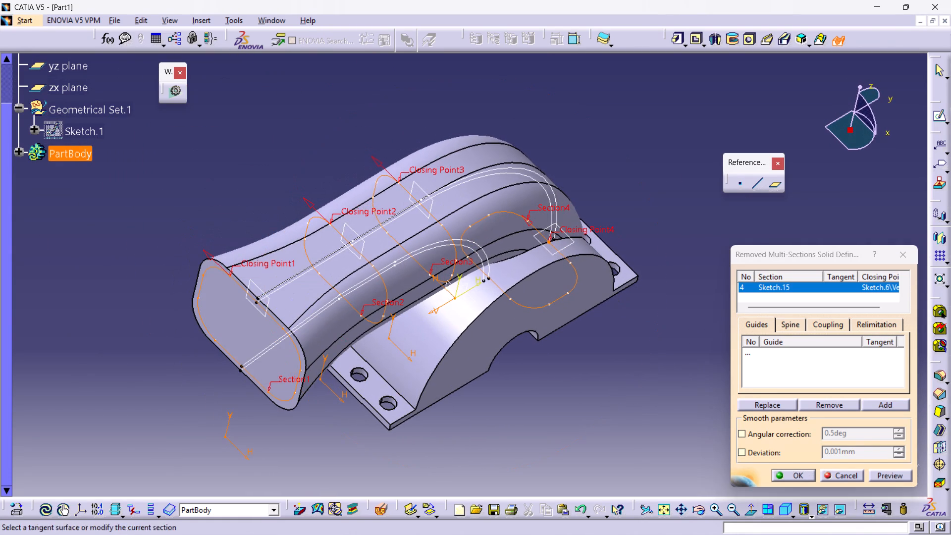
pyautogui.rightClick(280, 260)
pyautogui.click(318, 337)
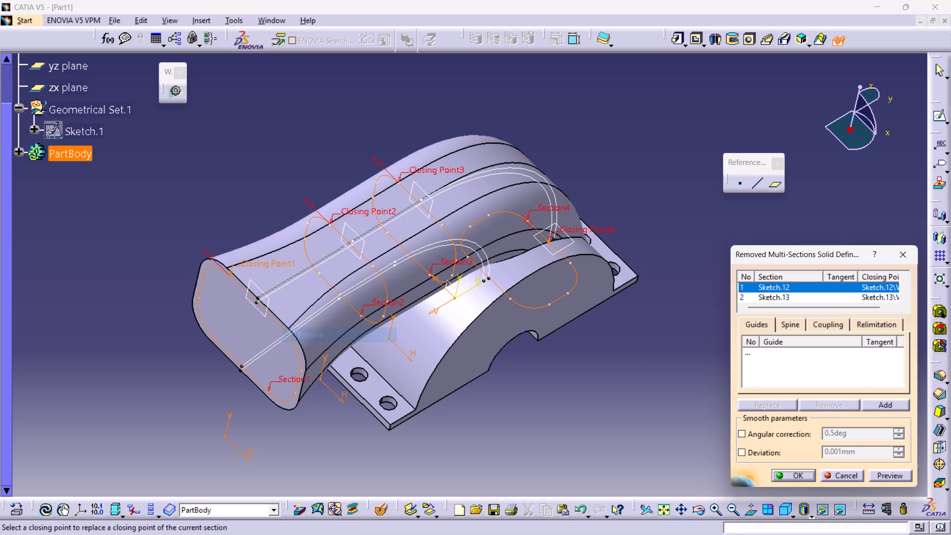
pyautogui.keyDown('ctrl'); pyautogui.moveTo(150, 374); pyautogui.dragTo(111, 257, button='middle'); pyautogui.keyUp('ctrl')
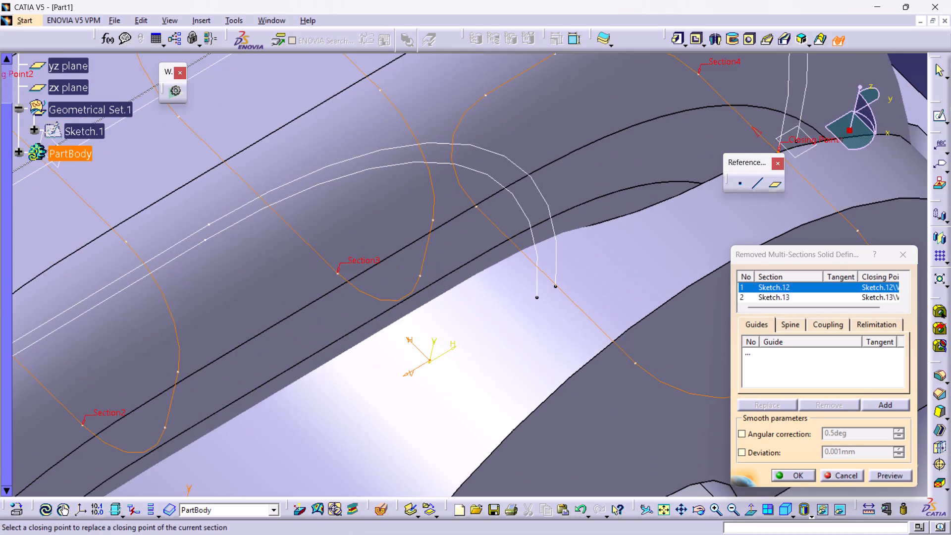
pyautogui.moveTo(112, 258); pyautogui.dragTo(667, 123, button='middle')
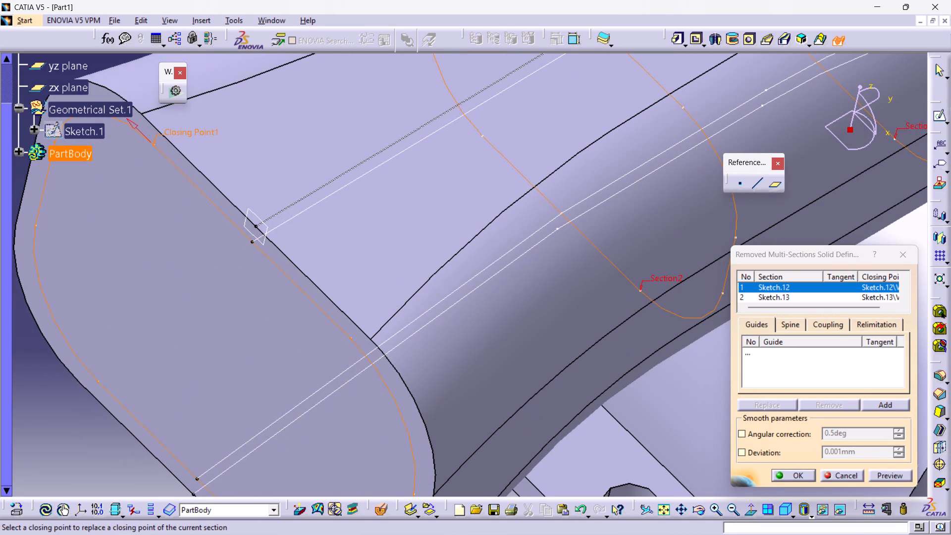
pyautogui.click(253, 242)
# Replace the closing point of section 2, Sketch.13, with the Sketch.6 vertex at the middle of its upper edge.
pyautogui.moveTo(392, 159); pyautogui.dragTo(264, 272, button='middle')
pyautogui.moveTo(402, 206); pyautogui.dragTo(293, 314, button='middle')
pyautogui.rightClick(332, 160)
pyautogui.click(403, 240)
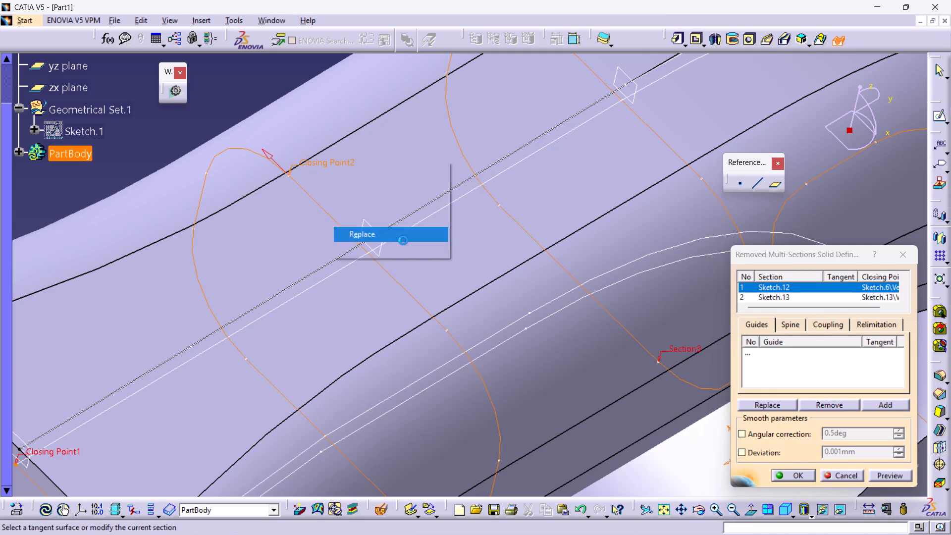
pyautogui.click(370, 254)
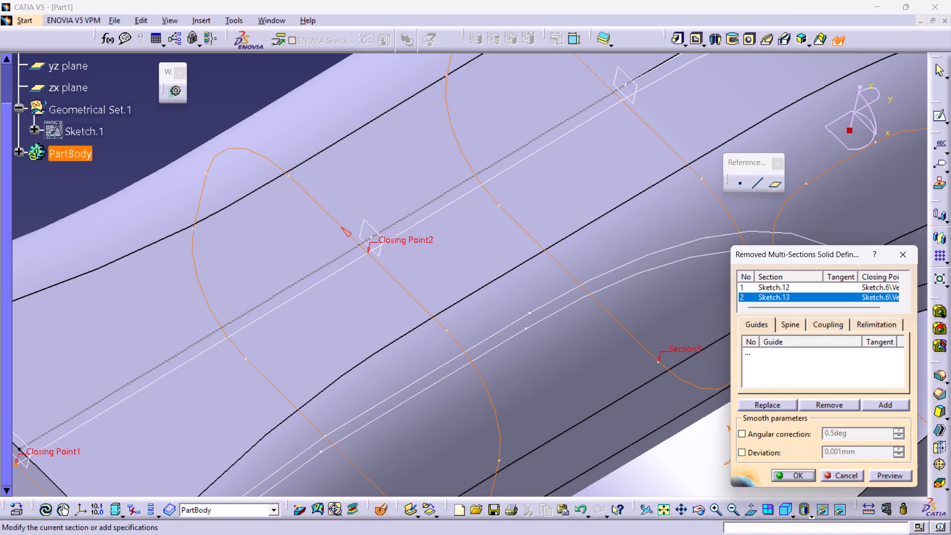
# Replace the closing point of section 3, Sketch.14, with the vertex at the middle of its upper edge.
pyautogui.moveTo(528, 179); pyautogui.dragTo(422, 285, button='middle')
pyautogui.rightClick(486, 117)
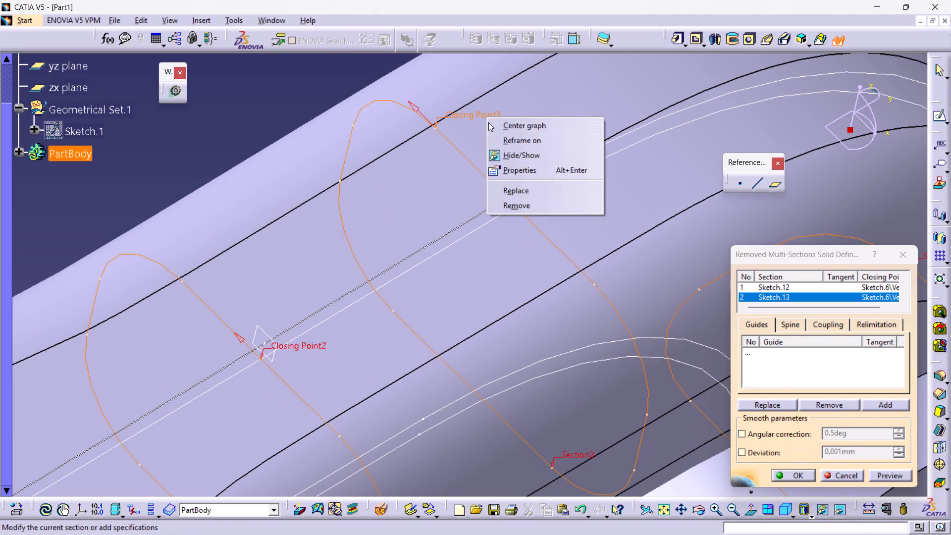
pyautogui.click(525, 186)
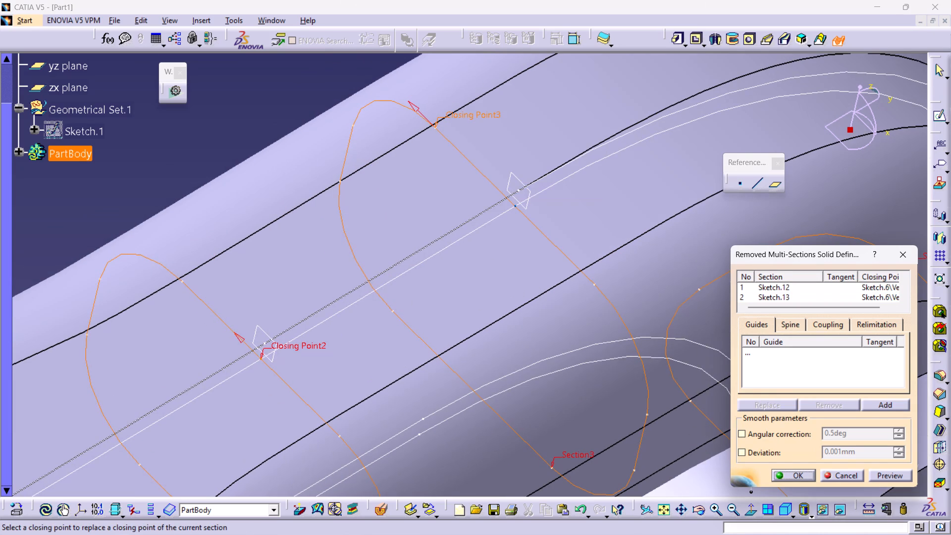
pyautogui.click(515, 206)
# Preview the Removed Multi-sections Solid and create it to hollow out the duct.
pyautogui.moveTo(523, 213); pyautogui.dragTo(263, 313, button='middle')
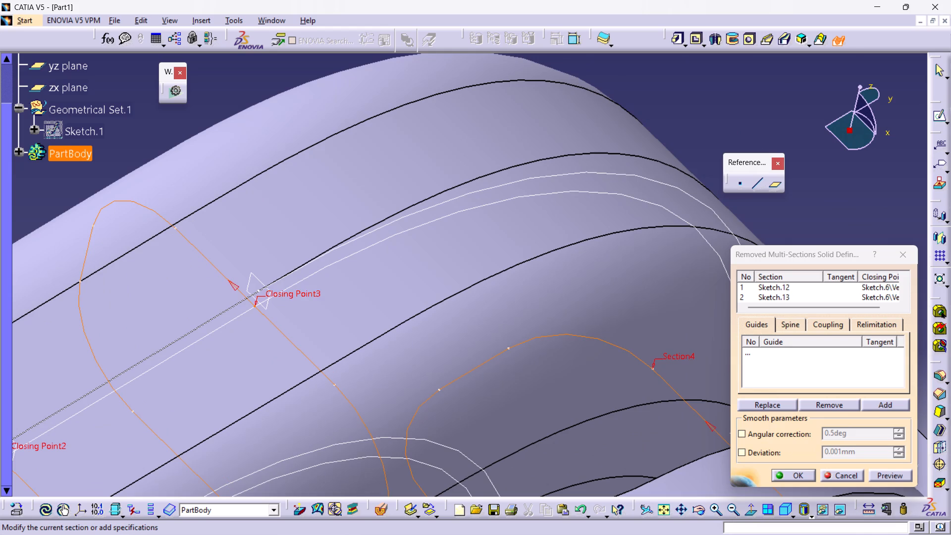
pyautogui.keyDown('ctrl'); pyautogui.moveTo(857, 196); pyautogui.dragTo(827, 309, button='middle'); pyautogui.keyUp('ctrl')
pyautogui.moveTo(583, 322); pyautogui.dragTo(591, 221, button='middle')
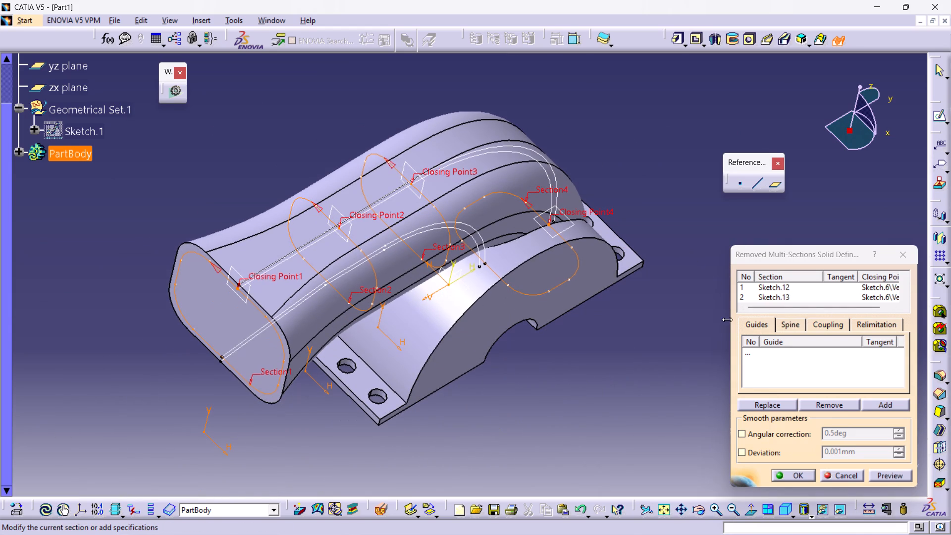
pyautogui.click(887, 474)
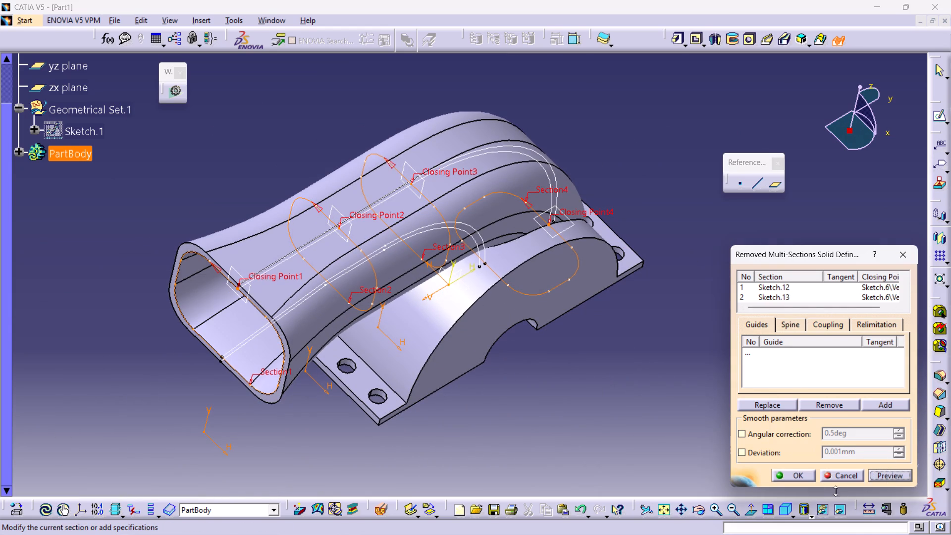
pyautogui.click(793, 470)
# Examine the hollowed duct and the inside of the semicircular housing, including where the duct opens at the base.
pyautogui.moveTo(698, 368); pyautogui.dragTo(698, 394, button='middle')
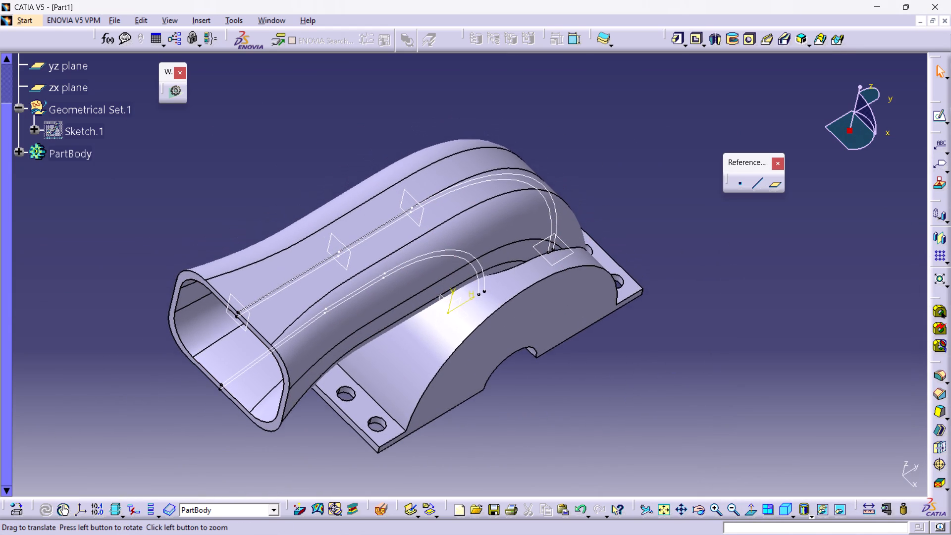
pyautogui.moveTo(698, 394); pyautogui.dragTo(450, 397, button='middle')
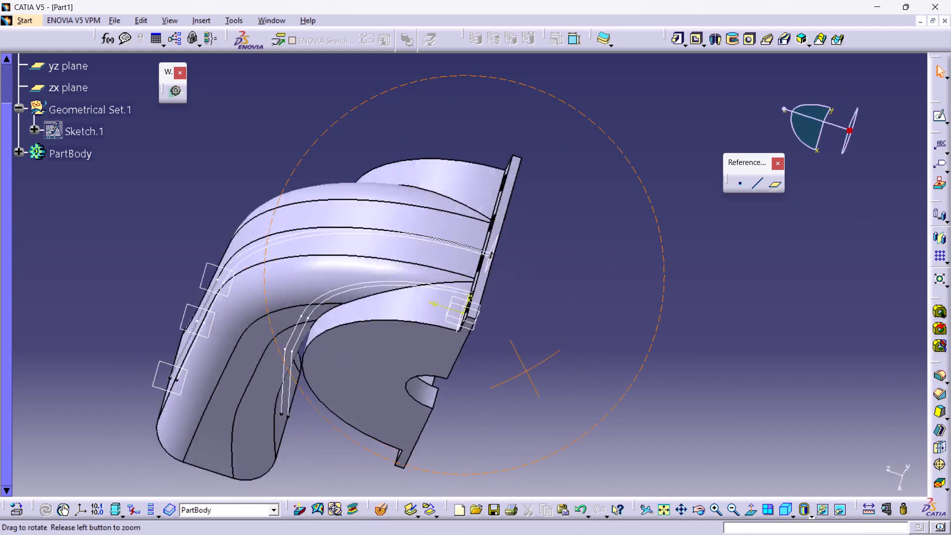
pyautogui.moveTo(450, 397); pyautogui.dragTo(423, 100, button='middle')
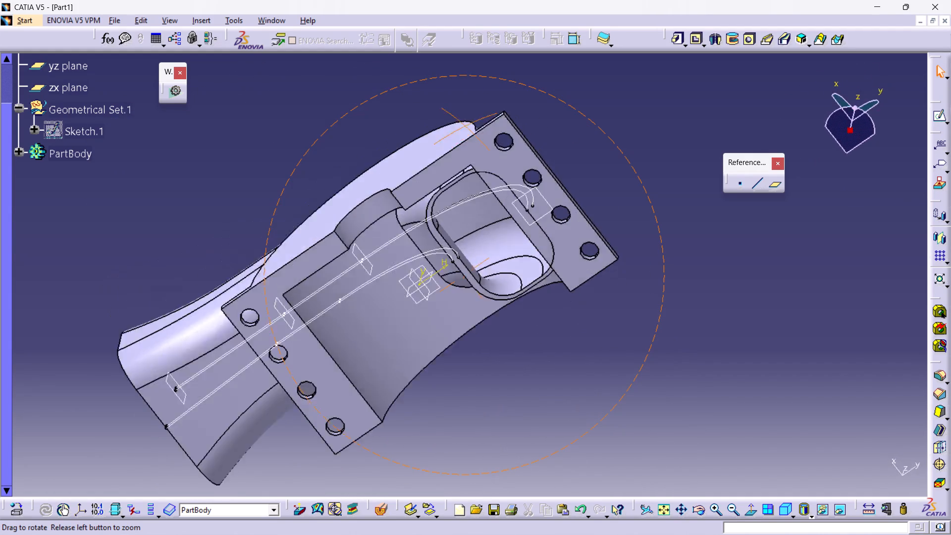
pyautogui.moveTo(423, 100); pyautogui.dragTo(392, 328, button='middle')
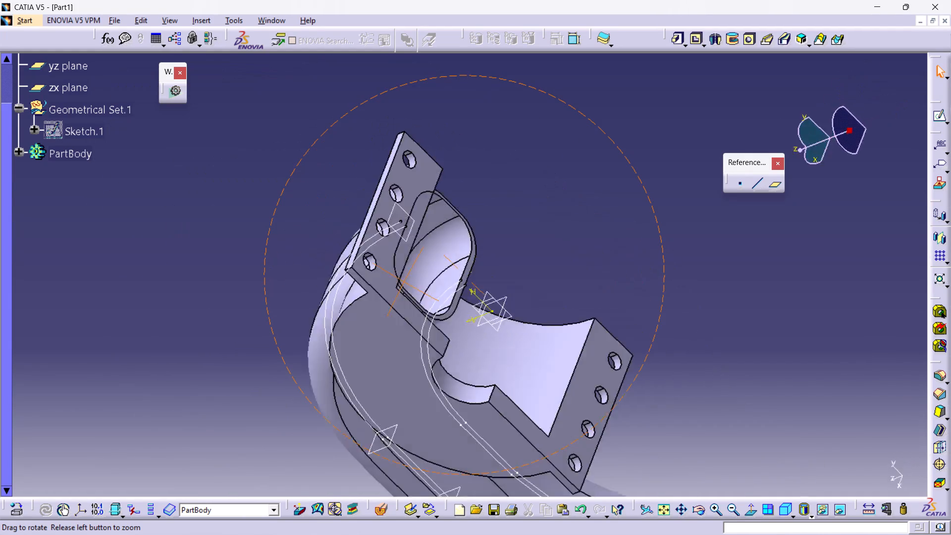
pyautogui.moveTo(392, 328); pyautogui.dragTo(283, 466, button='middle')
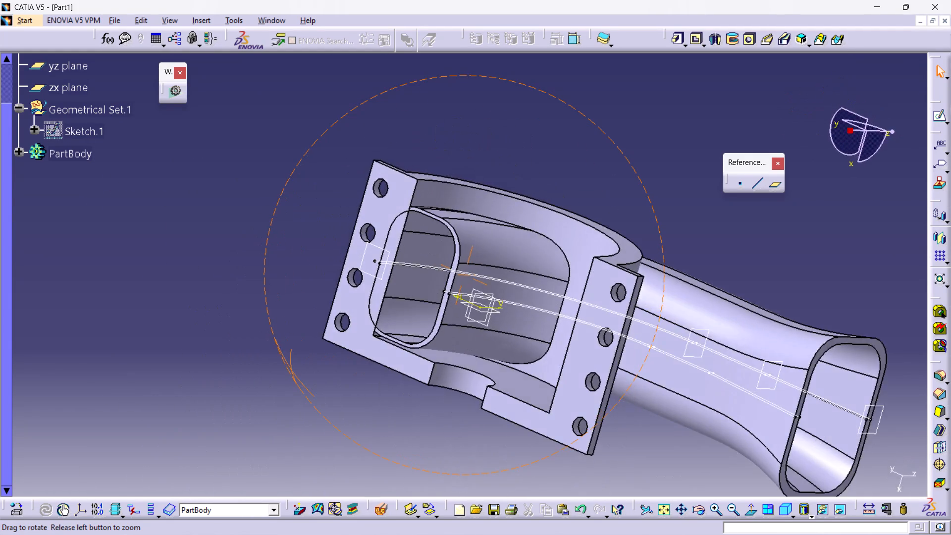
pyautogui.moveTo(283, 466); pyautogui.dragTo(950, 404, button='middle')
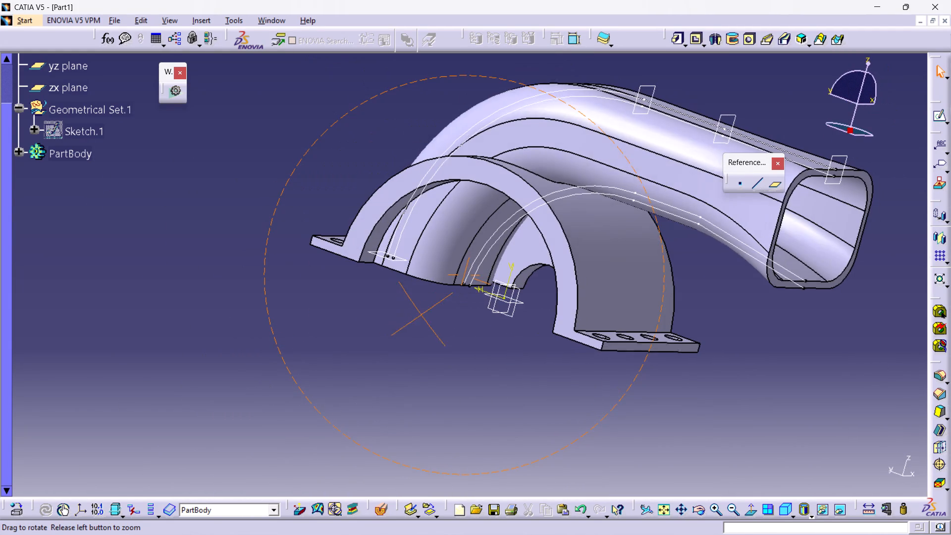
pyautogui.moveTo(950, 404); pyautogui.dragTo(950, 393, button='middle')
pyautogui.moveTo(142, 340); pyautogui.dragTo(310, 387, button='middle')
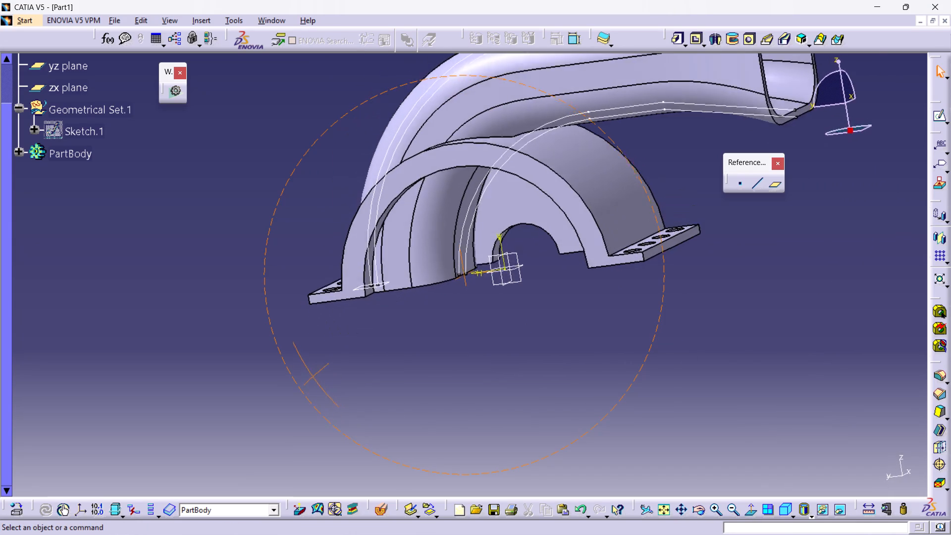
pyautogui.moveTo(310, 387); pyautogui.dragTo(316, 381, button='middle')
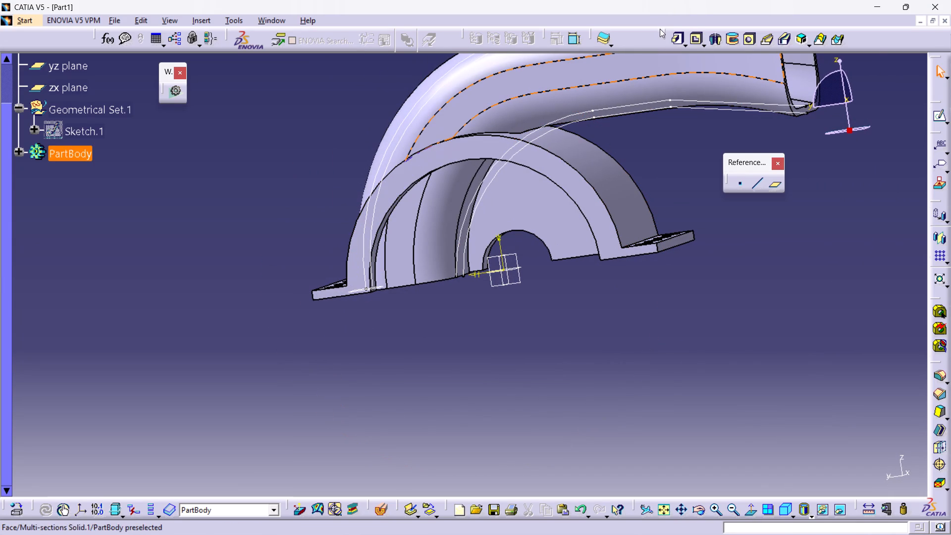
pyautogui.moveTo(738, 240); pyautogui.dragTo(741, 246)
# Start a sketch on the housing's semicircular rim face and project its inner semicircular edge into it.
pyautogui.click(943, 115)
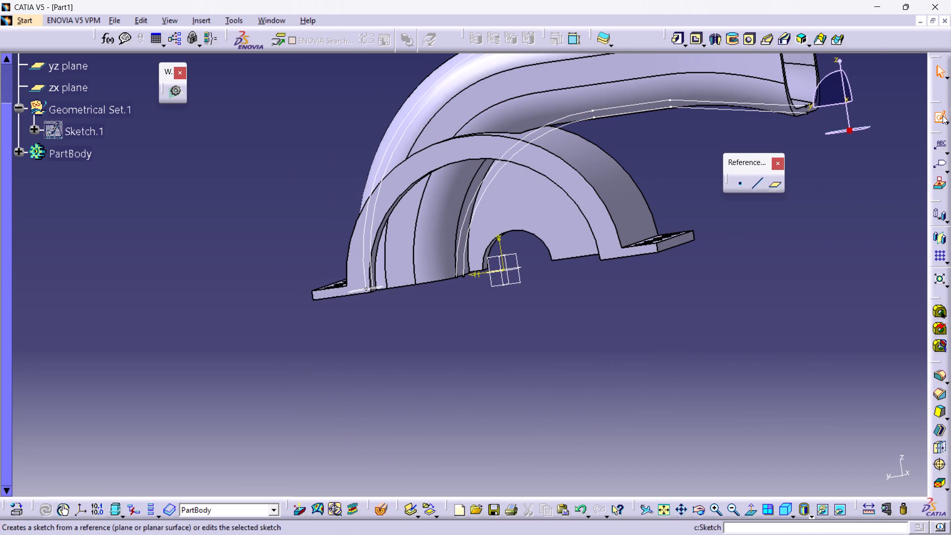
pyautogui.click(594, 209)
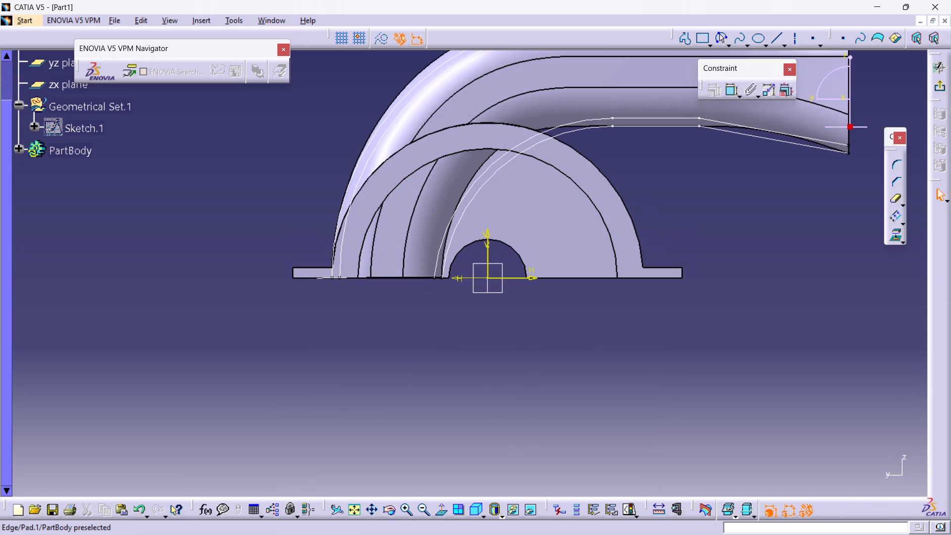
pyautogui.click(614, 247)
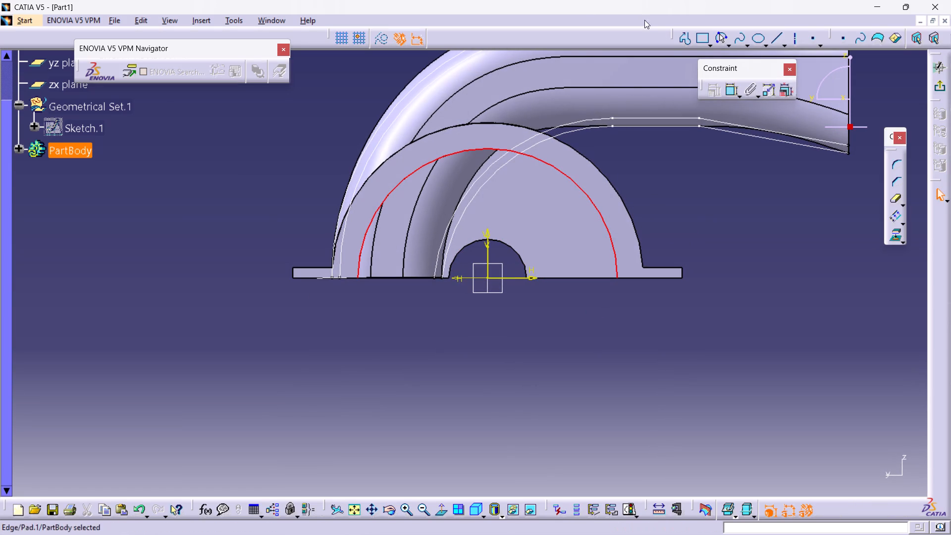
pyautogui.click(894, 233)
pyautogui.click(848, 315)
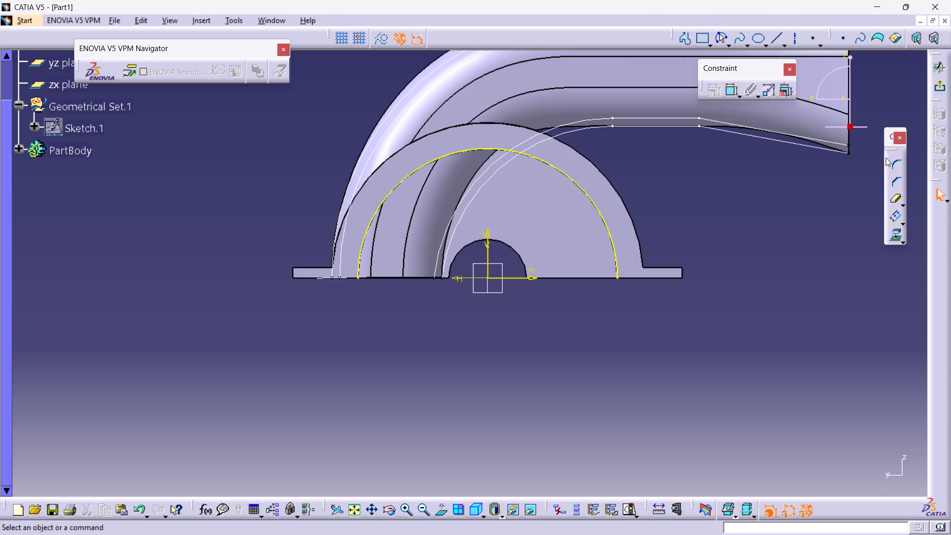
# Close the projected semicircle with a 100 mm horizontal line between its ends and exit the sketch.
pyautogui.click(777, 35)
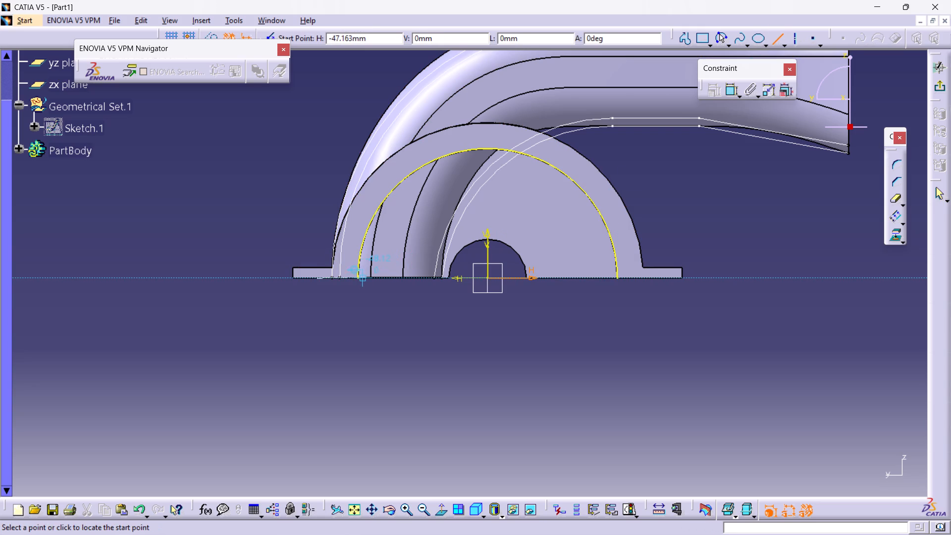
pyautogui.click(359, 279)
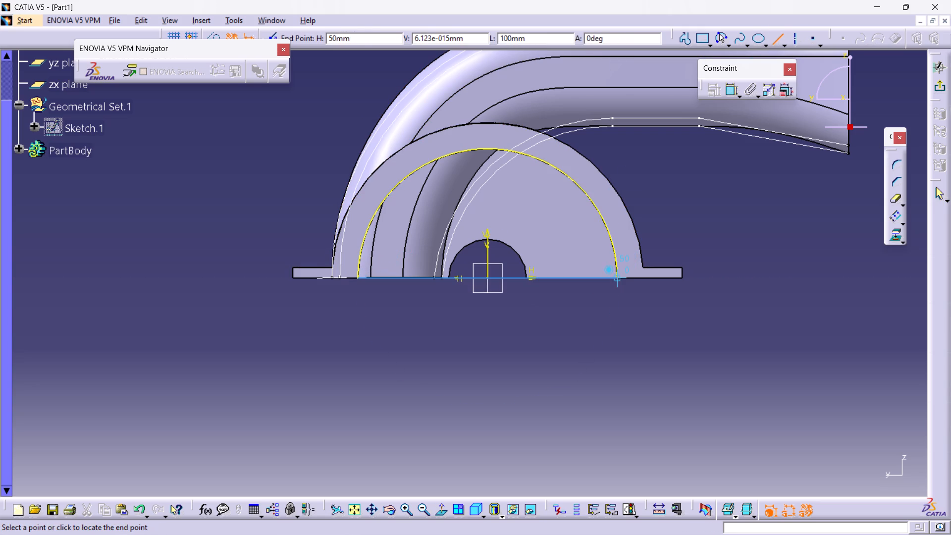
pyautogui.click(618, 280)
pyautogui.click(791, 247)
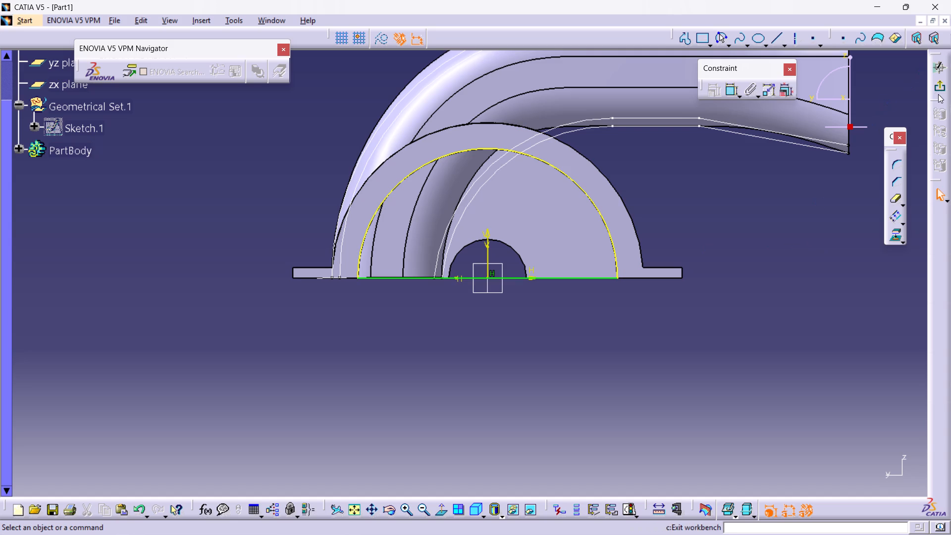
pyautogui.click(938, 88)
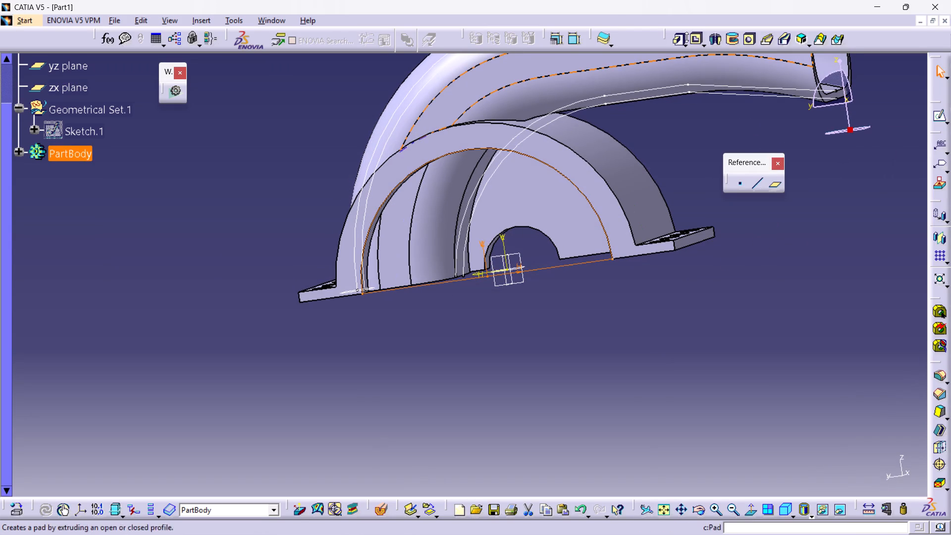
# Pocket the closed semicircle sketch through the housing interior with an Up to plane limit at the end wall's inner face.
pyautogui.click(697, 37)
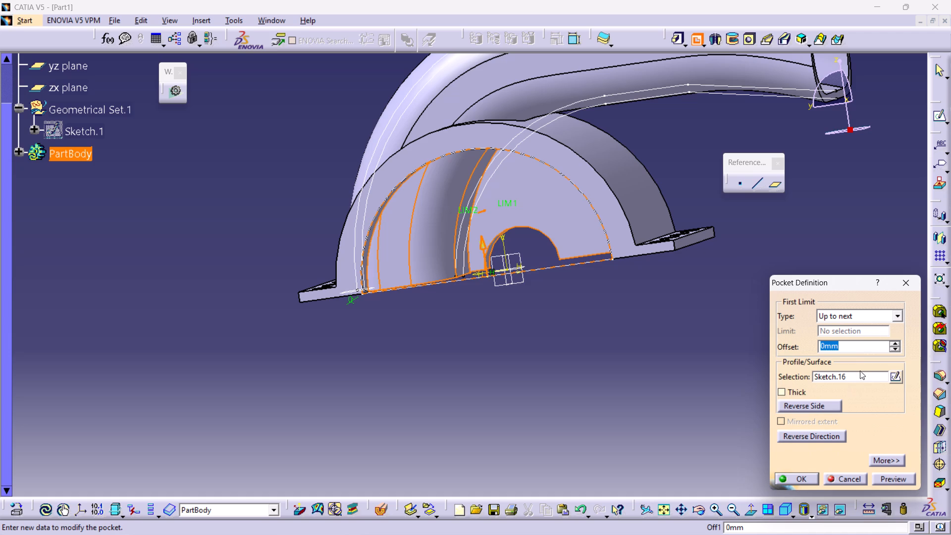
pyautogui.click(898, 315)
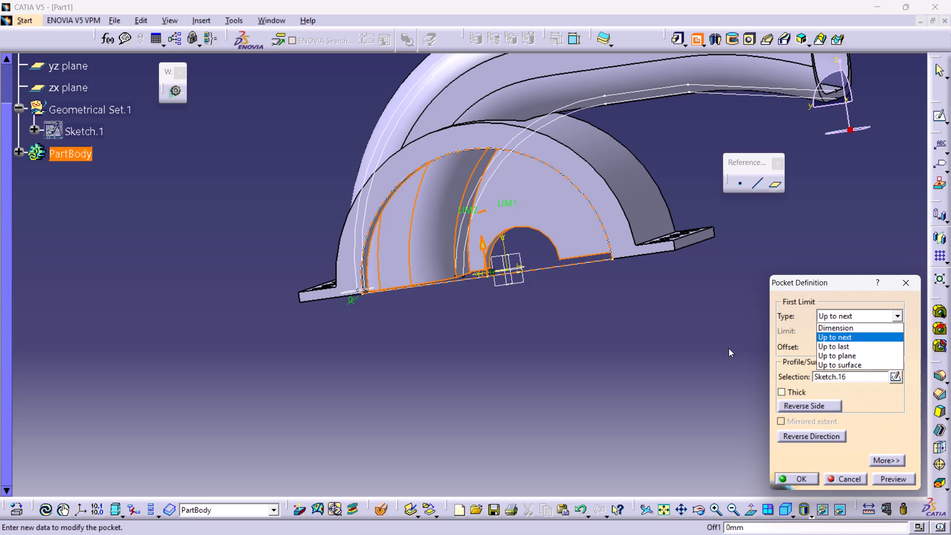
pyautogui.click(714, 351)
pyautogui.moveTo(747, 295); pyautogui.dragTo(356, 285, button='middle')
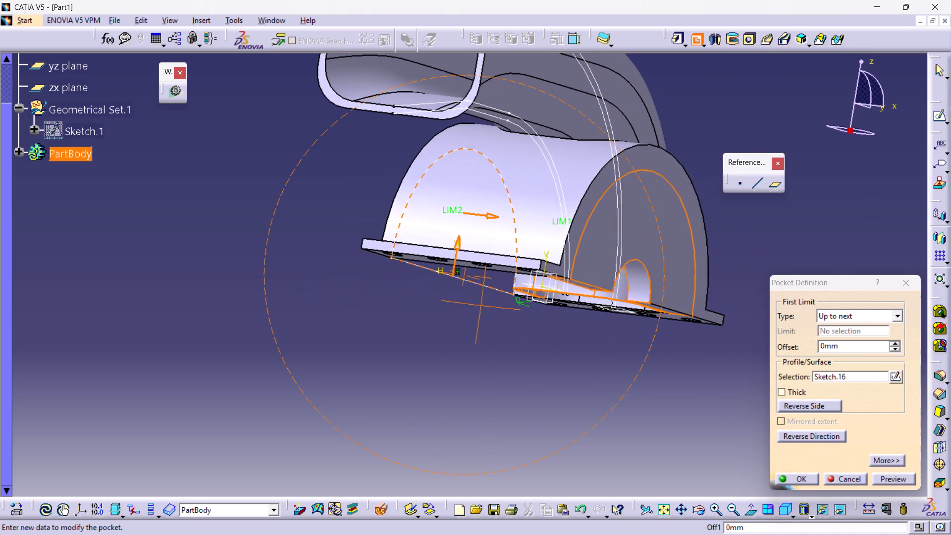
pyautogui.moveTo(356, 285); pyautogui.dragTo(352, 285, button='middle')
pyautogui.click(898, 313)
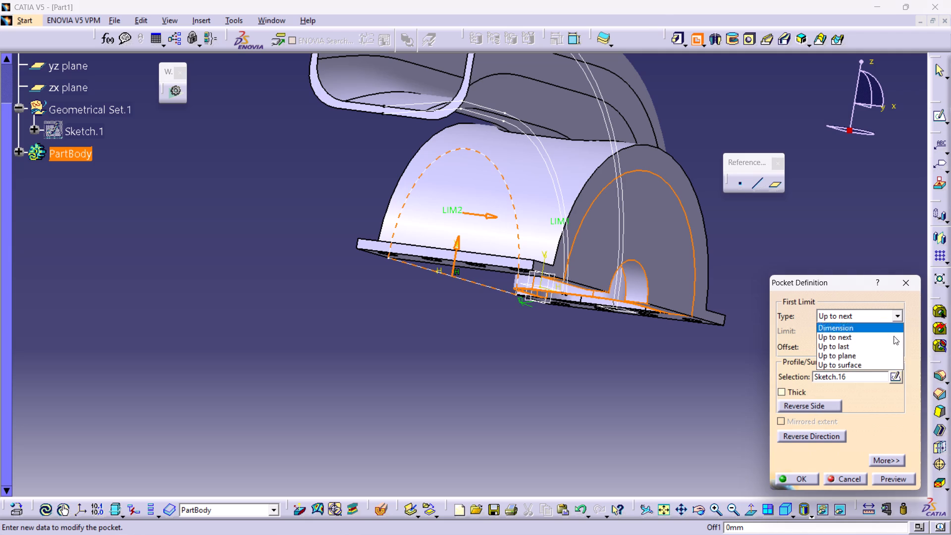
pyautogui.click(871, 357)
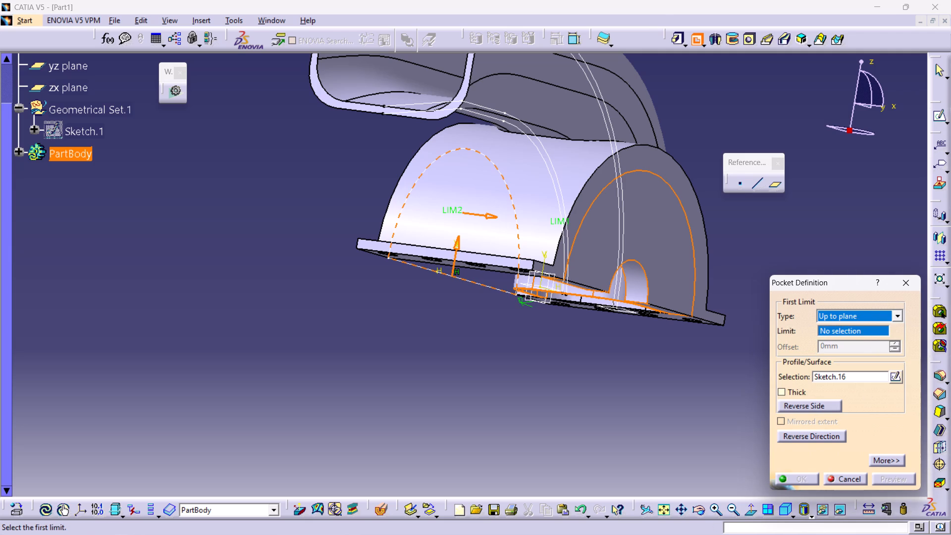
pyautogui.moveTo(269, 336); pyautogui.dragTo(590, 404, button='middle')
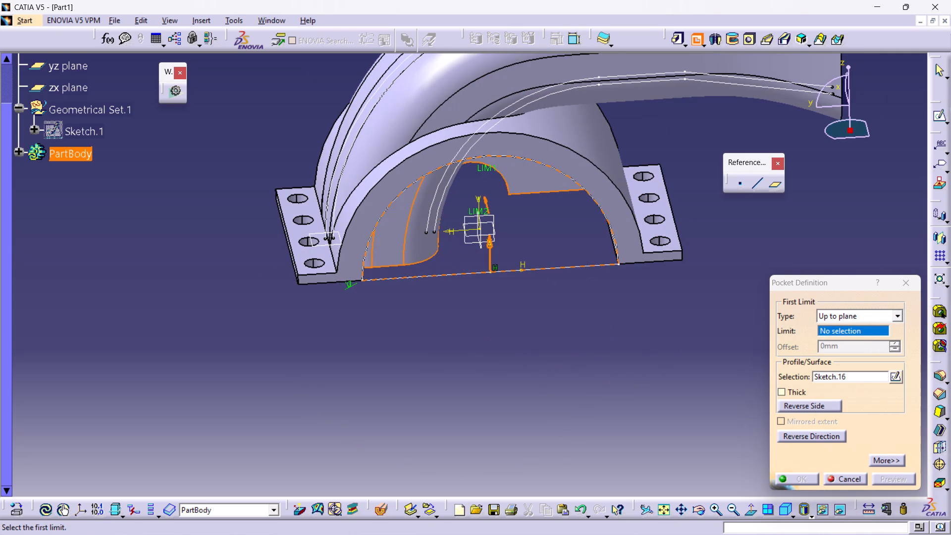
pyautogui.click(539, 174)
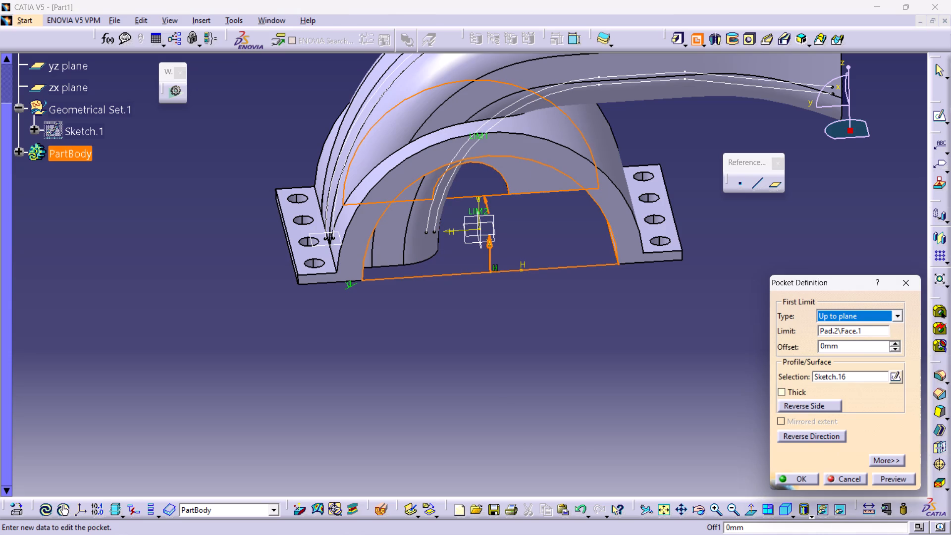
pyautogui.moveTo(682, 381); pyautogui.dragTo(293, 296, button='middle')
pyautogui.keyDown('ctrl'); pyautogui.scroll(-1, 491, 300); pyautogui.keyUp('ctrl')
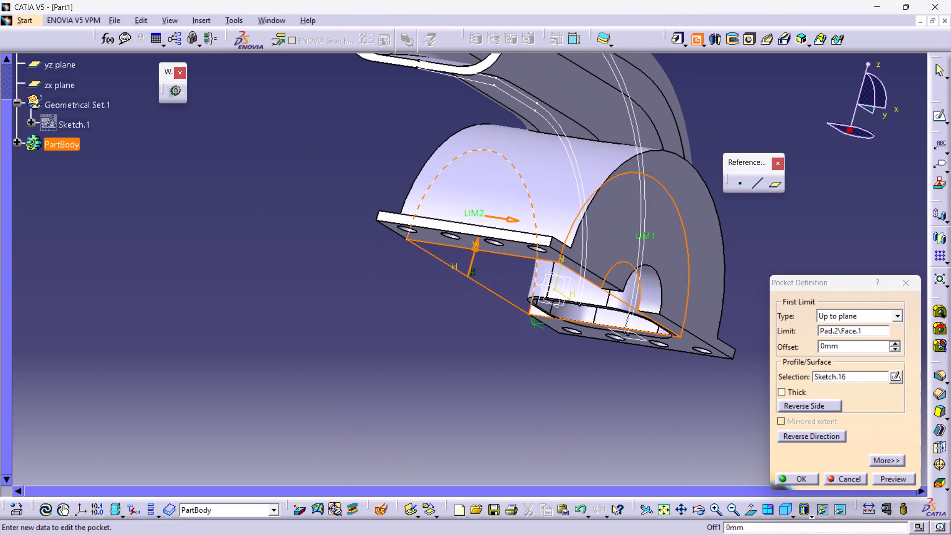
pyautogui.click(885, 478)
pyautogui.moveTo(322, 325); pyautogui.dragTo(424, 195, button='middle')
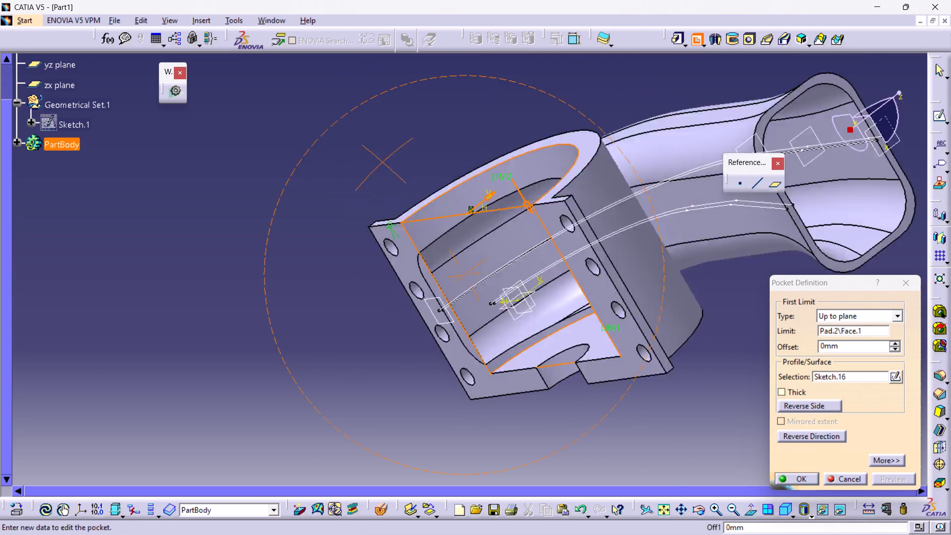
pyautogui.moveTo(424, 195); pyautogui.dragTo(439, 261, button='middle')
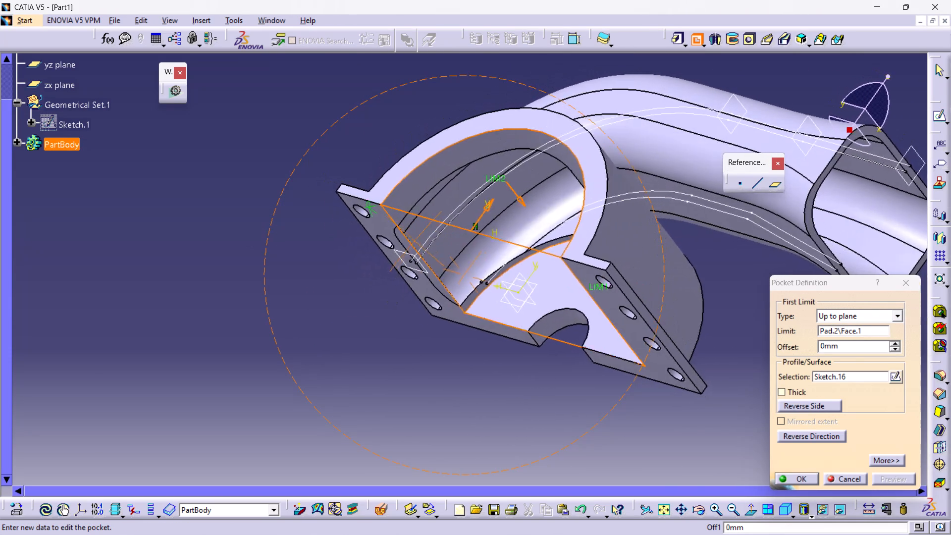
pyautogui.moveTo(439, 261); pyautogui.dragTo(596, 269, button='middle')
pyautogui.click(806, 478)
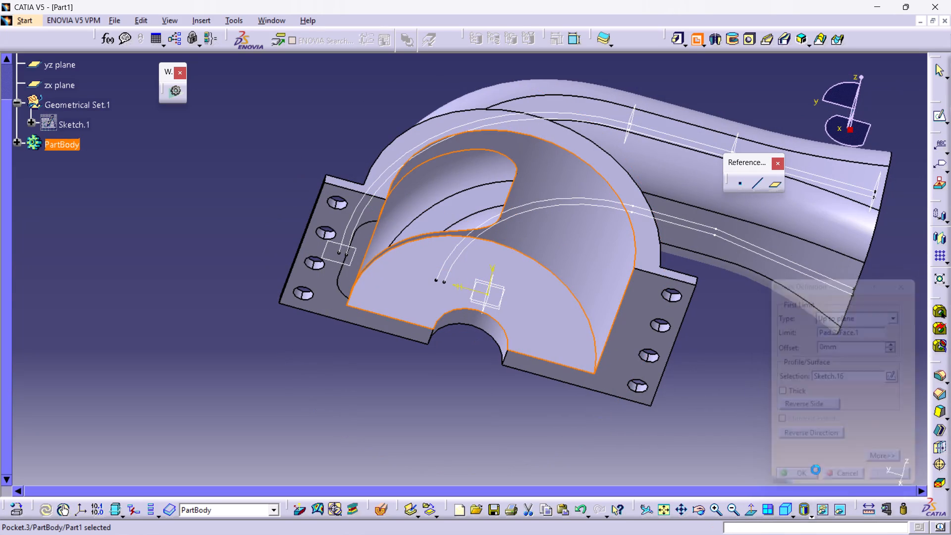
pyautogui.click(784, 433)
# Examine the housing and duct from all sides after the pocket, including the open rim, end wall, flanges and duct mouth.
pyautogui.moveTo(785, 404); pyautogui.dragTo(502, 340, button='middle')
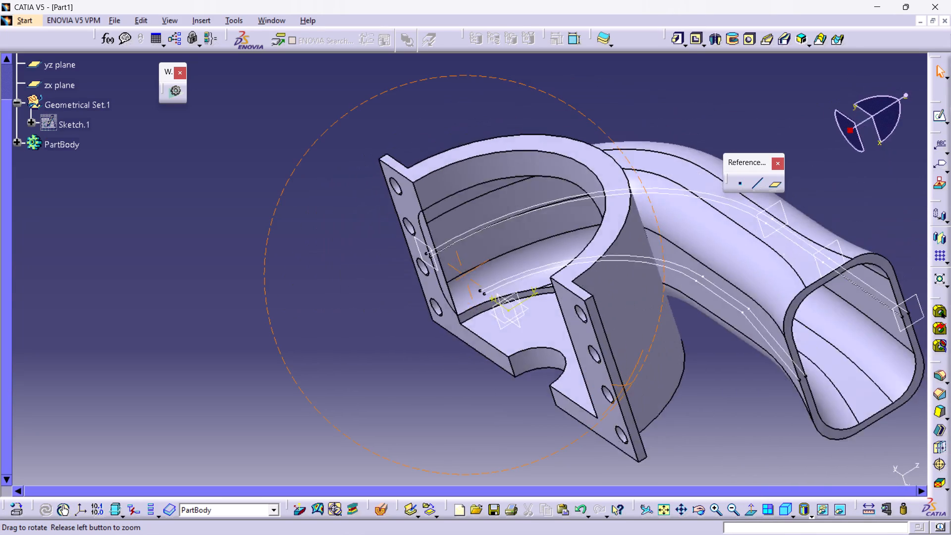
pyautogui.moveTo(502, 340); pyautogui.dragTo(192, 352, button='middle')
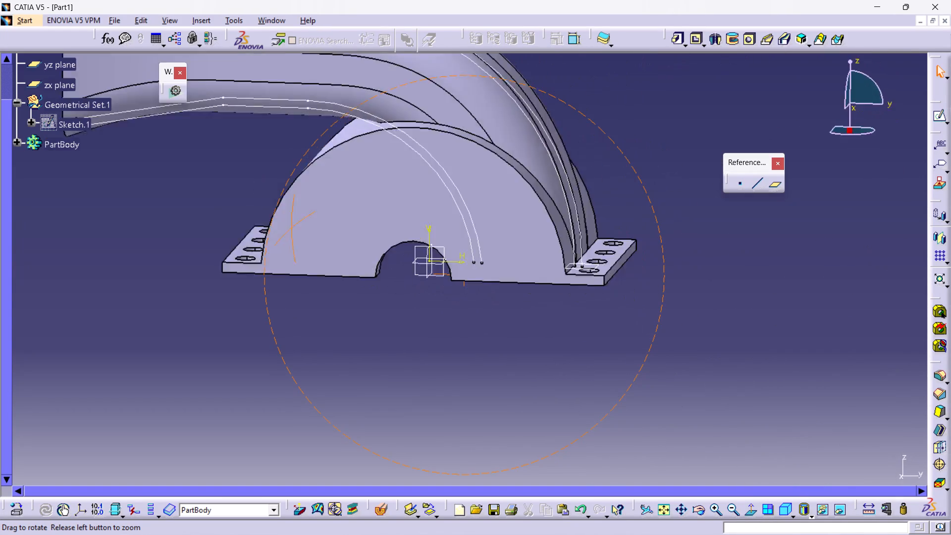
pyautogui.moveTo(192, 352); pyautogui.dragTo(491, 387, button='middle')
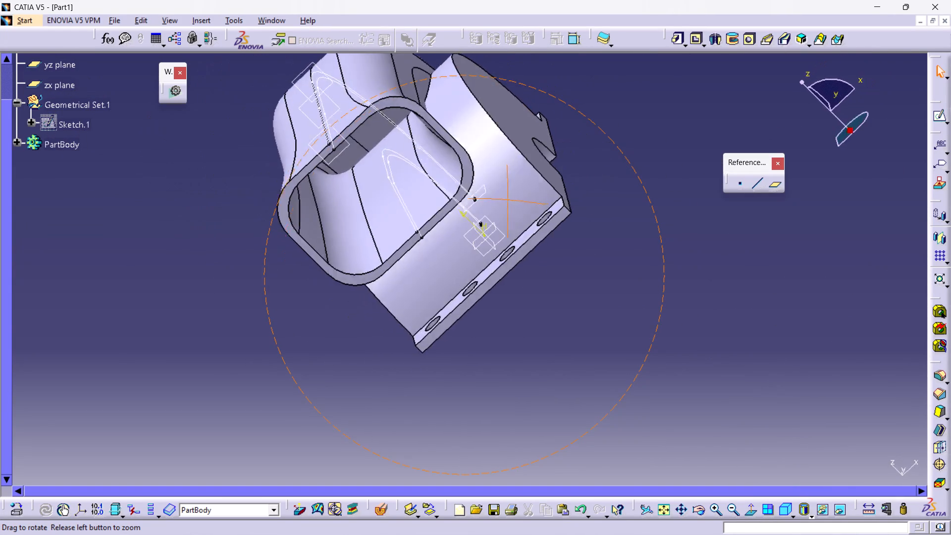
pyautogui.moveTo(491, 387); pyautogui.dragTo(683, 346, button='middle')
pyautogui.keyDown('ctrl'); pyautogui.moveTo(612, 382); pyautogui.dragTo(510, 389, button='middle'); pyautogui.keyUp('ctrl')
pyautogui.keyDown('ctrl'); pyautogui.moveTo(483, 382); pyautogui.dragTo(428, 362, button='middle'); pyautogui.keyUp('ctrl')
pyautogui.keyDown('ctrl'); pyautogui.moveTo(418, 353); pyautogui.dragTo(412, 347, button='middle'); pyautogui.keyUp('ctrl')
pyautogui.keyDown('ctrl'); pyautogui.moveTo(400, 311); pyautogui.dragTo(400, 307, button='middle'); pyautogui.keyUp('ctrl')
pyautogui.keyDown('ctrl'); pyautogui.moveTo(400, 307); pyautogui.dragTo(395, 319, button='middle'); pyautogui.keyUp('ctrl')
pyautogui.keyDown('ctrl'); pyautogui.middleClick(389, 333); pyautogui.keyUp('ctrl')
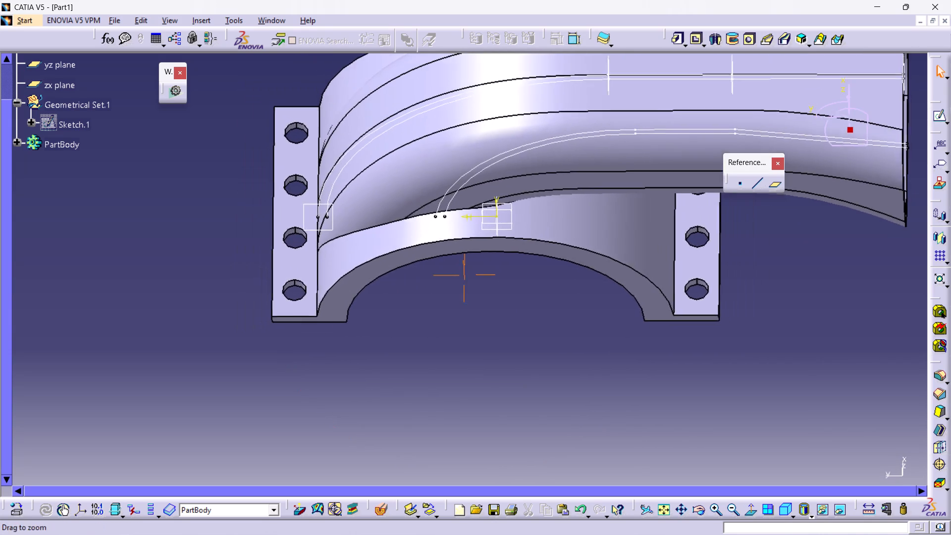
pyautogui.keyDown('ctrl'); pyautogui.moveTo(390, 330); pyautogui.dragTo(369, 415, button='middle'); pyautogui.keyUp('ctrl')
pyautogui.scroll(-1, 453, 359)
pyautogui.moveTo(453, 359); pyautogui.dragTo(311, 240, button='middle')
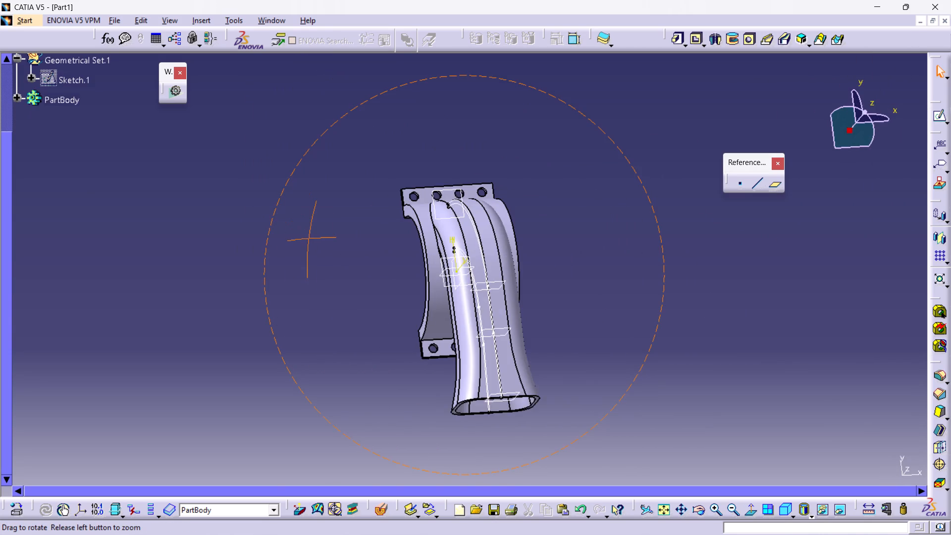
pyautogui.keyDown('ctrl'); pyautogui.moveTo(343, 198); pyautogui.dragTo(361, 168, button='middle'); pyautogui.keyUp('ctrl')
pyautogui.moveTo(321, 222); pyautogui.dragTo(475, 176, button='middle')
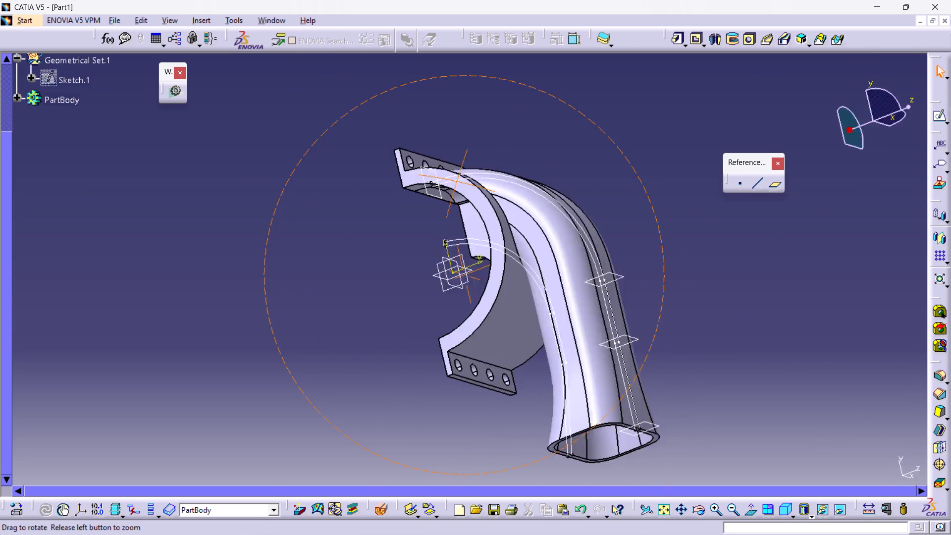
pyautogui.moveTo(475, 176); pyautogui.dragTo(584, 353, button='middle')
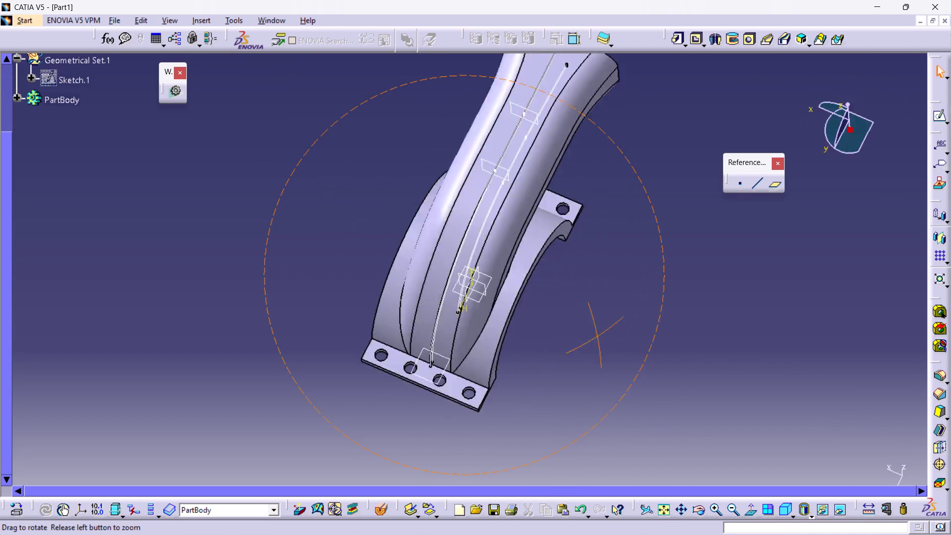
pyautogui.moveTo(584, 353); pyautogui.dragTo(195, 268, button='middle')
pyautogui.keyDown('ctrl'); pyautogui.moveTo(186, 256); pyautogui.dragTo(262, 321, button='middle'); pyautogui.keyUp('ctrl')
pyautogui.moveTo(195, 332); pyautogui.dragTo(345, 277, button='middle')
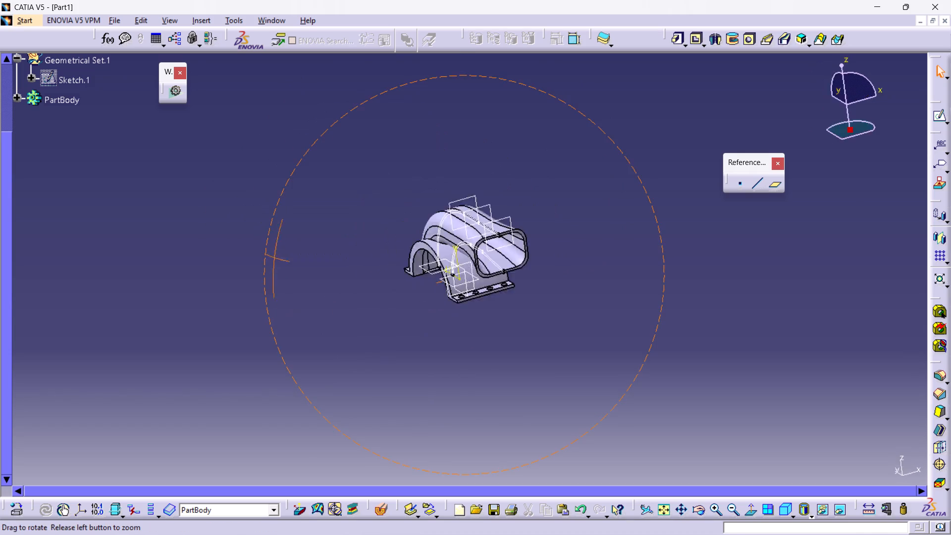
pyautogui.moveTo(345, 277); pyautogui.dragTo(431, 309, button='middle')
pyautogui.keyDown('ctrl'); pyautogui.moveTo(405, 311); pyautogui.dragTo(343, 213, button='middle'); pyautogui.keyUp('ctrl')
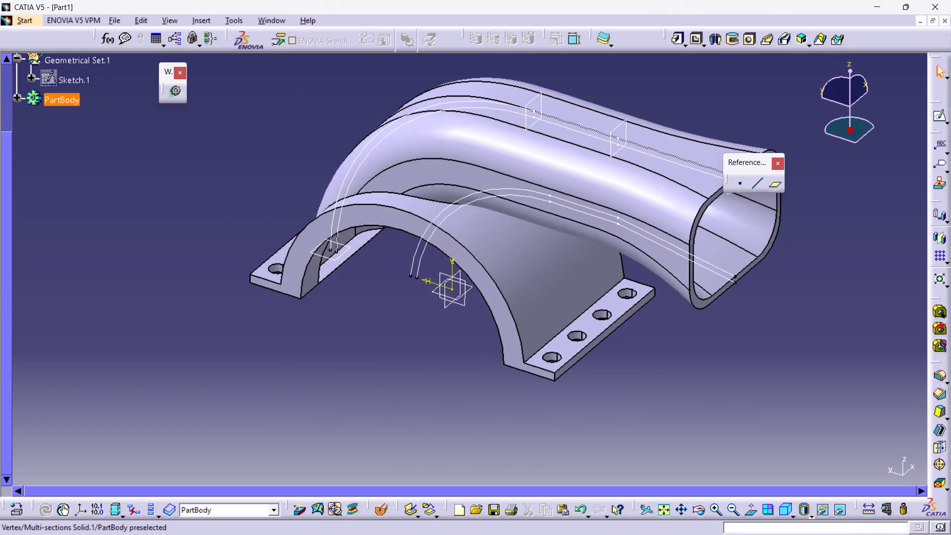
# Hide the two lower guide-curve sketches of the duct, Sketch.7 and Sketch.5.
pyautogui.moveTo(726, 311); pyautogui.dragTo(567, 296, button='middle')
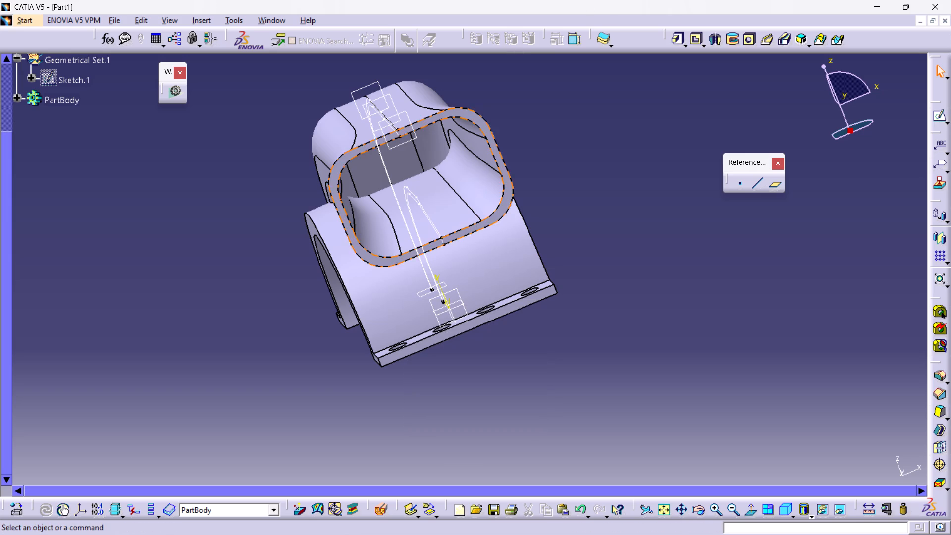
pyautogui.rightClick(419, 203)
pyautogui.click(681, 246)
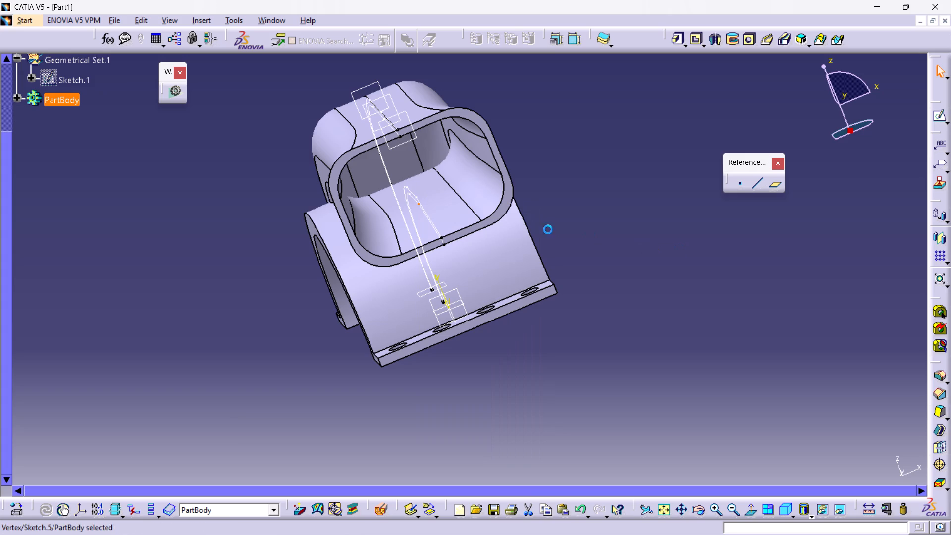
pyautogui.click(713, 227)
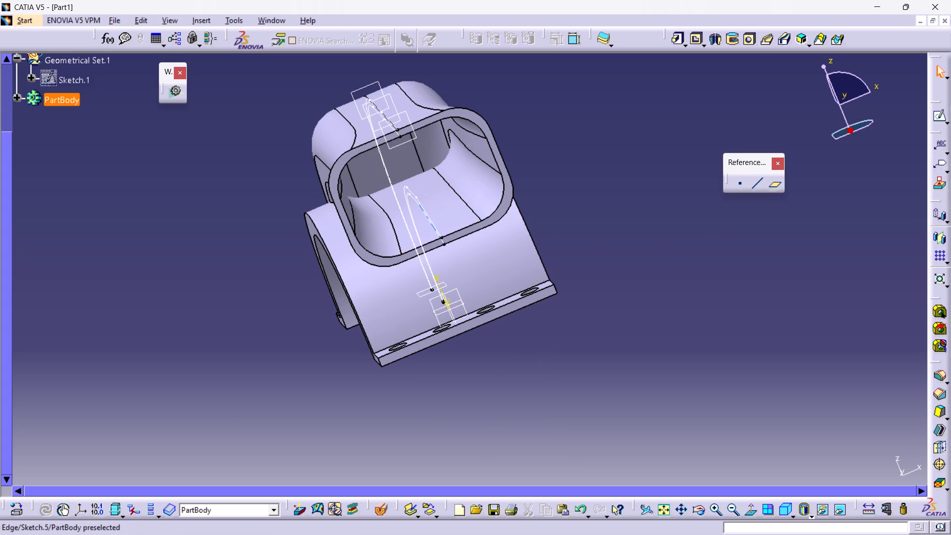
pyautogui.rightClick(423, 213)
pyautogui.click(714, 248)
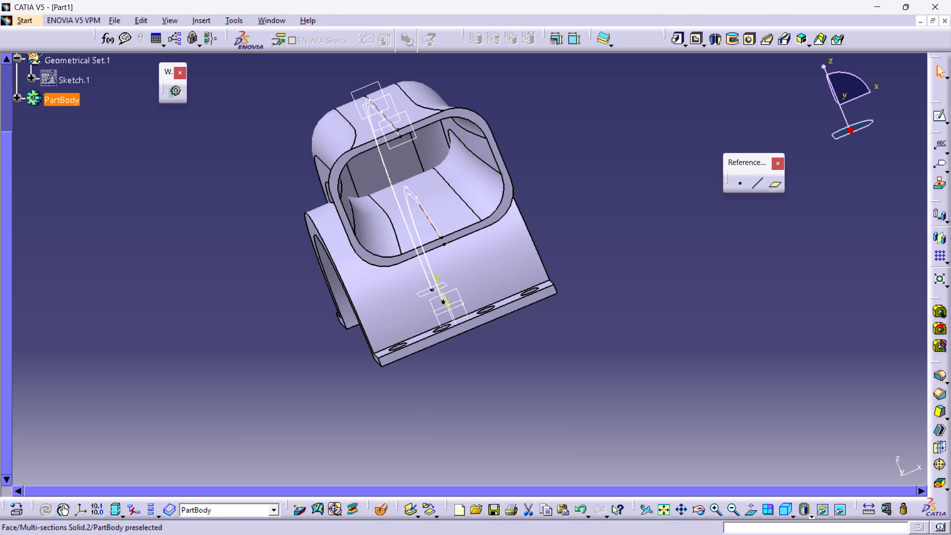
pyautogui.rightClick(428, 217)
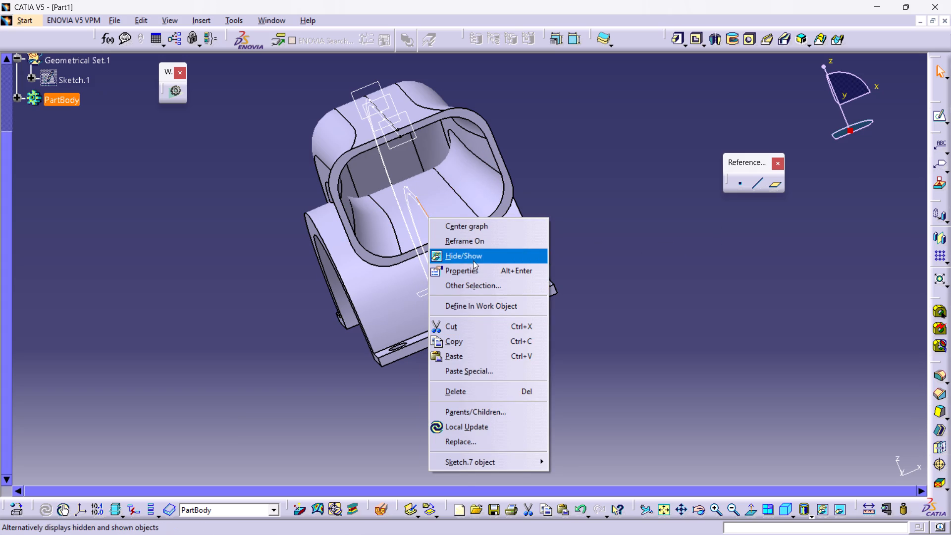
pyautogui.click(473, 259)
pyautogui.rightClick(433, 224)
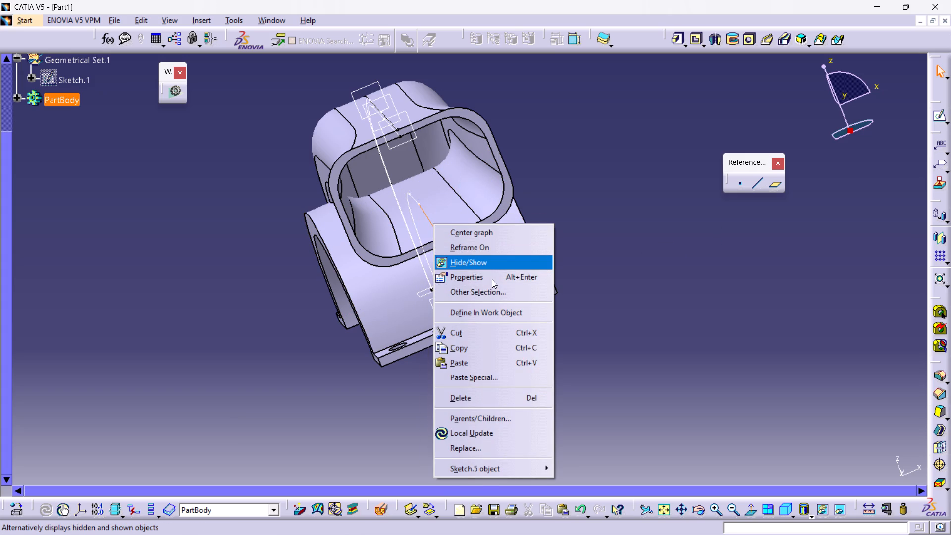
pyautogui.click(487, 264)
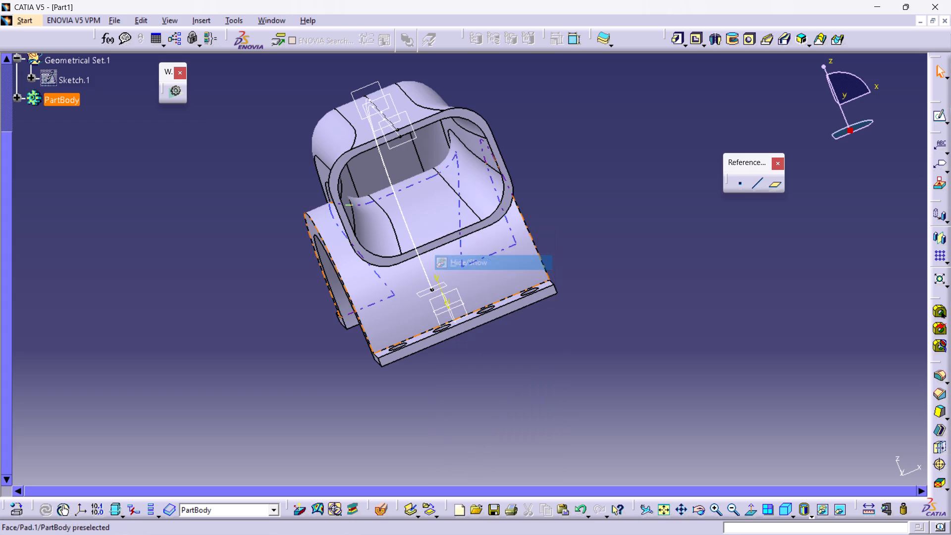
# Hide the two upper guide-curve sketches of the duct, Sketch.4 and Sketch.6.
pyautogui.rightClick(389, 169)
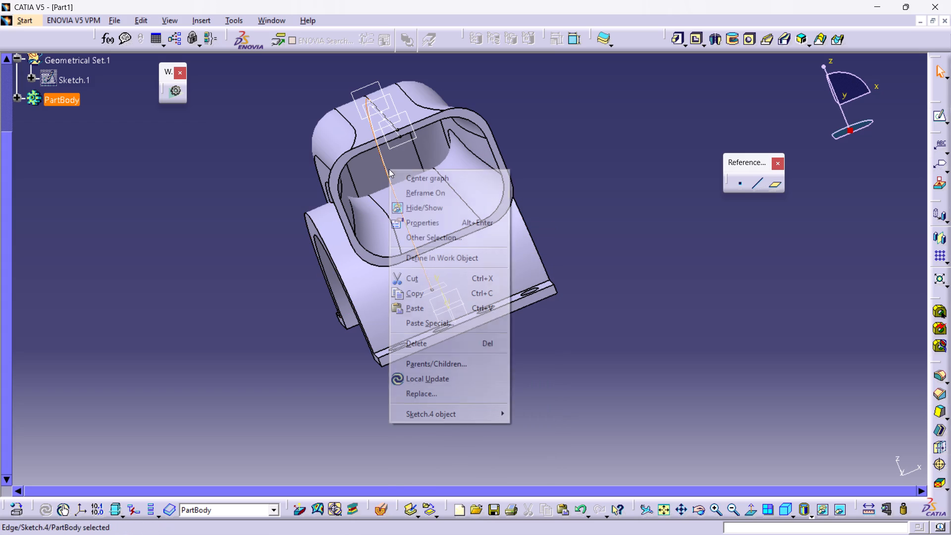
pyautogui.click(443, 210)
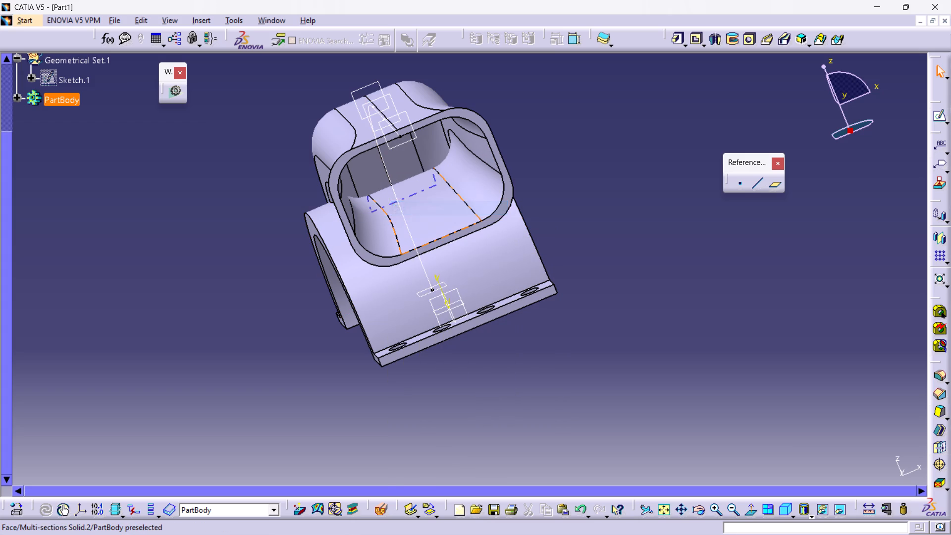
pyautogui.rightClick(386, 165)
pyautogui.click(413, 233)
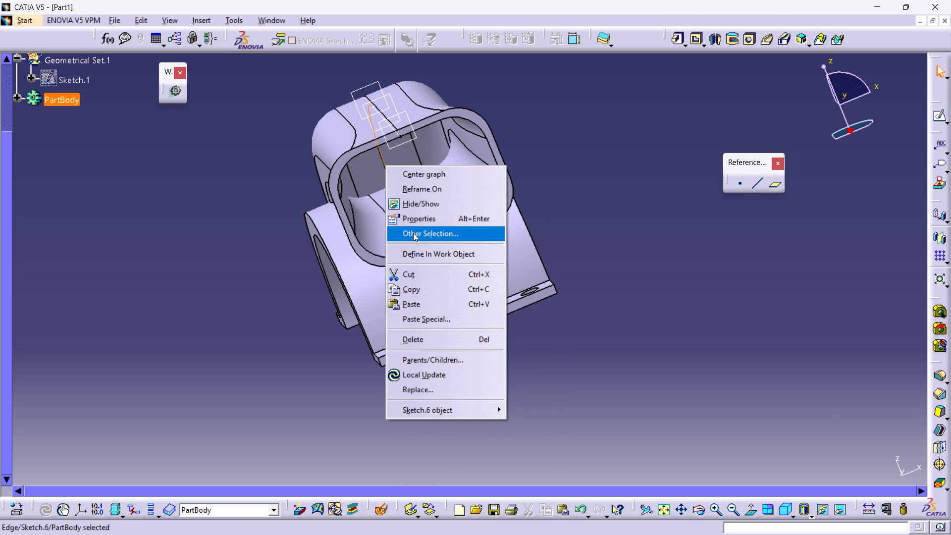
pyautogui.click(898, 304)
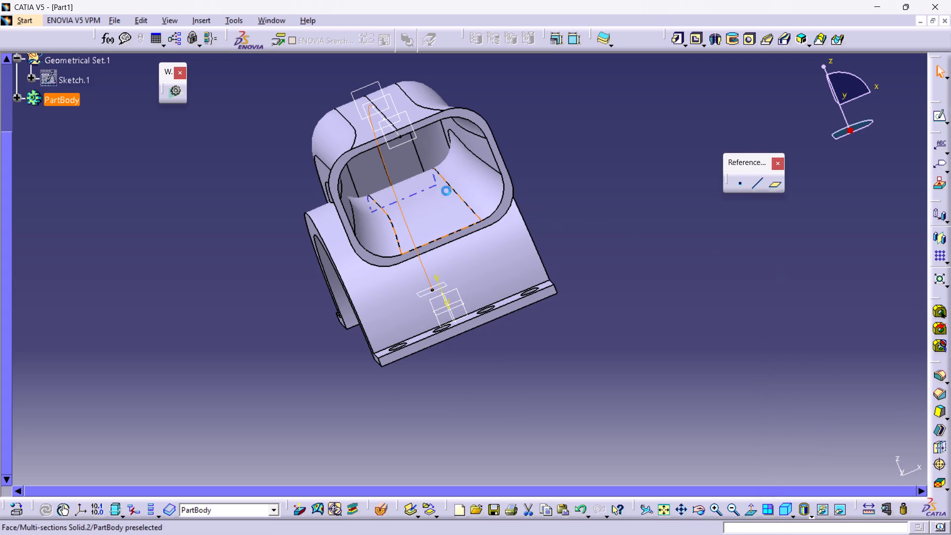
pyautogui.rightClick(385, 169)
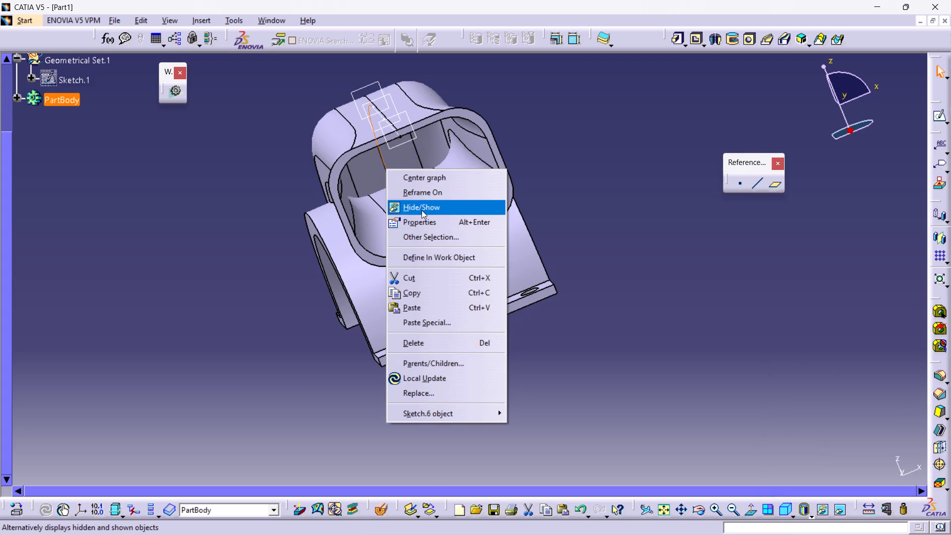
pyautogui.click(422, 210)
# Examine the housing and duct from all sides, including the duct mouth, end wall, flanges, hollow interior and the duct-to-housing junction.
pyautogui.moveTo(634, 130); pyautogui.dragTo(576, 223, button='middle')
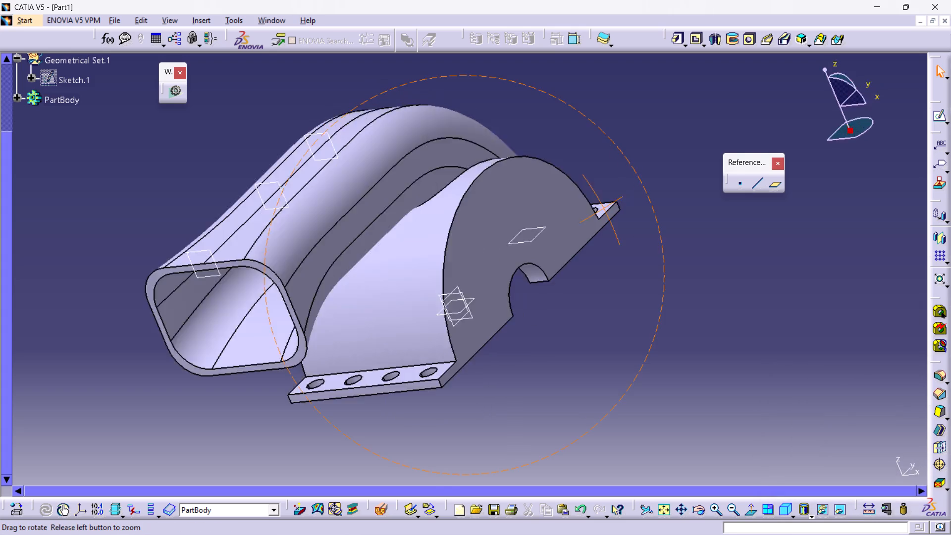
pyautogui.moveTo(576, 223); pyautogui.dragTo(432, 113, button='middle')
pyautogui.keyDown('ctrl'); pyautogui.moveTo(447, 92); pyautogui.dragTo(522, 182, button='middle'); pyautogui.keyUp('ctrl')
pyautogui.moveTo(463, 50); pyautogui.dragTo(475, 166, button='middle')
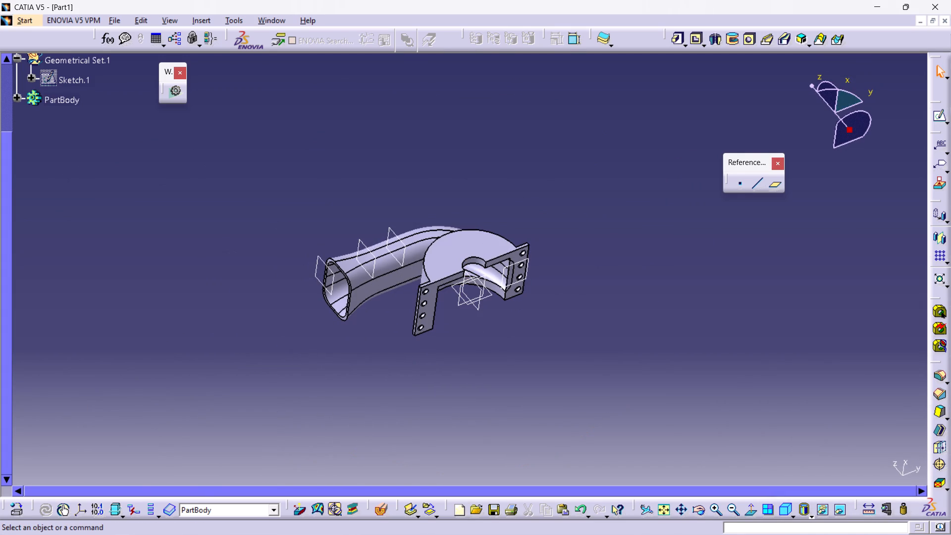
pyautogui.moveTo(475, 166); pyautogui.dragTo(475, 167, button='middle')
pyautogui.keyDown('ctrl'); pyautogui.moveTo(512, 186); pyautogui.dragTo(442, 85, button='middle'); pyautogui.keyUp('ctrl')
pyautogui.moveTo(413, 116); pyautogui.dragTo(743, 255, button='middle')
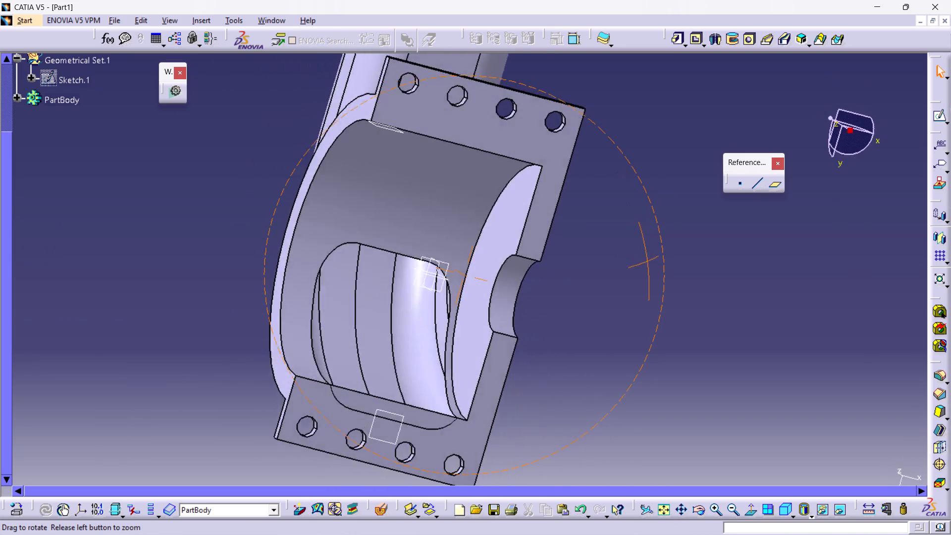
pyautogui.moveTo(743, 255); pyautogui.dragTo(761, 205, button='middle')
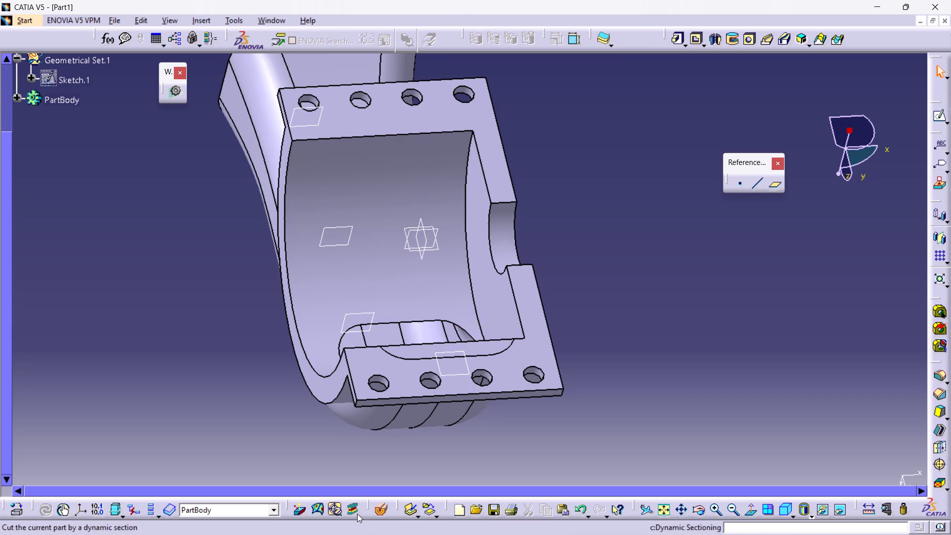
pyautogui.click(705, 509)
pyautogui.moveTo(600, 429); pyautogui.dragTo(830, 456, button='middle')
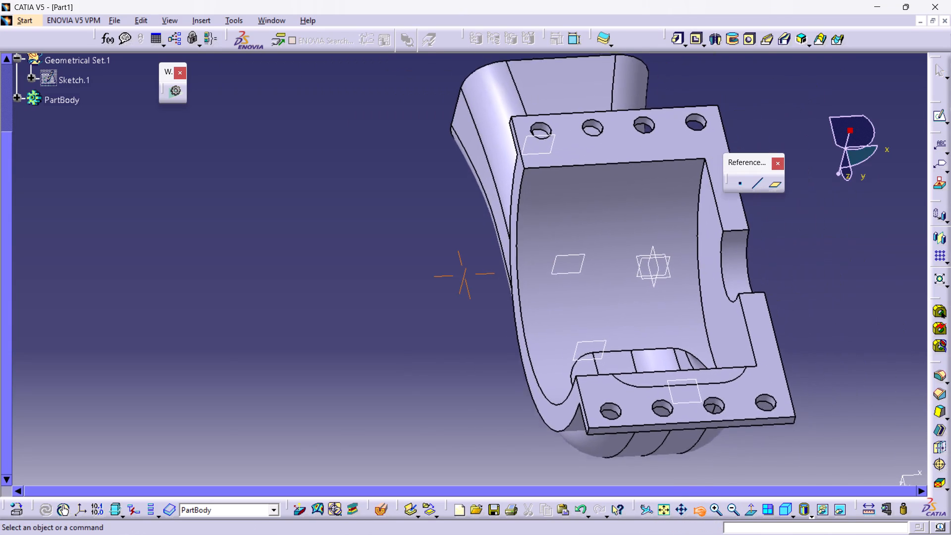
pyautogui.moveTo(830, 456); pyautogui.dragTo(820, 427, button='middle')
pyautogui.moveTo(457, 382); pyautogui.dragTo(471, 350)
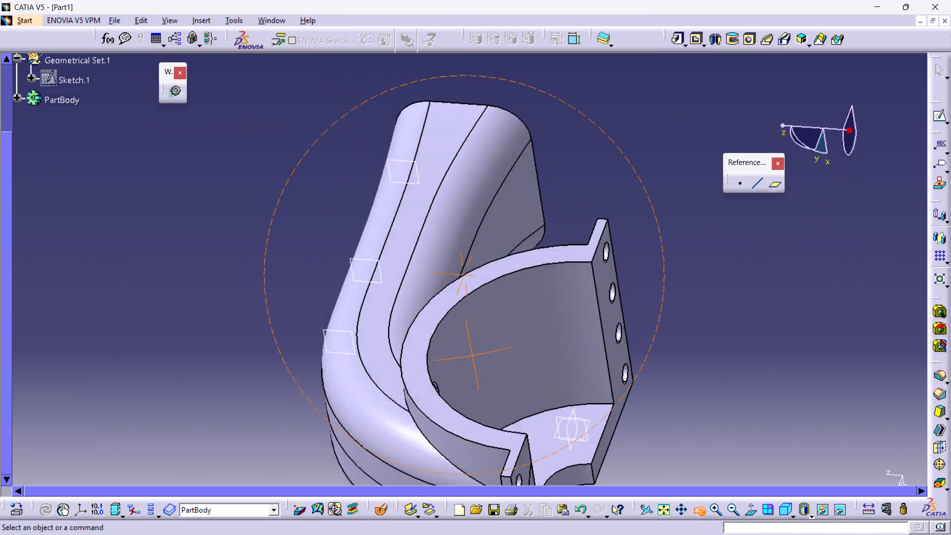
pyautogui.moveTo(471, 350); pyautogui.dragTo(368, 392)
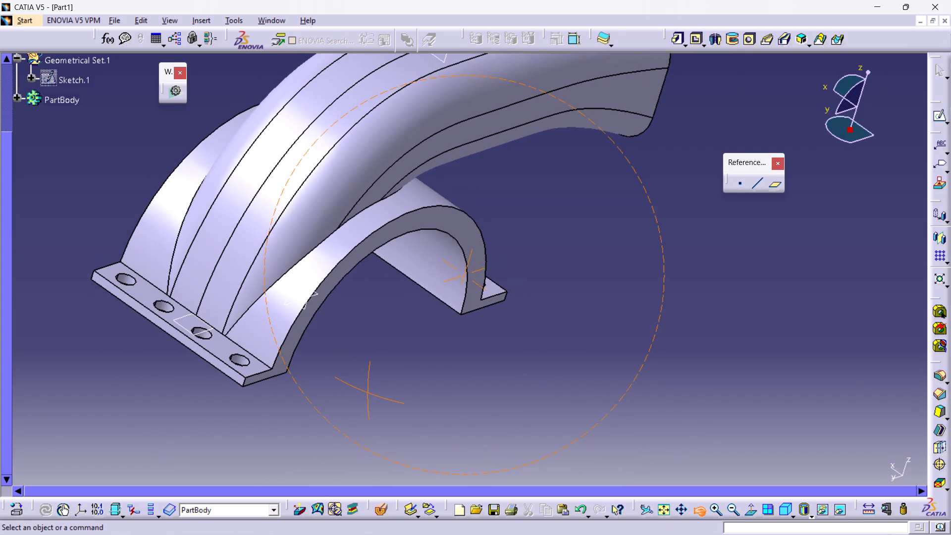
pyautogui.moveTo(368, 392); pyautogui.dragTo(393, 380)
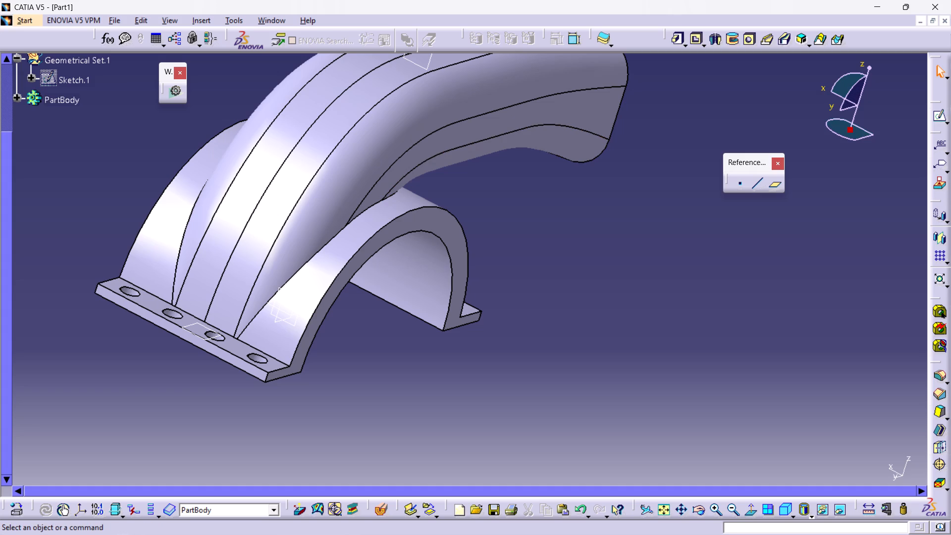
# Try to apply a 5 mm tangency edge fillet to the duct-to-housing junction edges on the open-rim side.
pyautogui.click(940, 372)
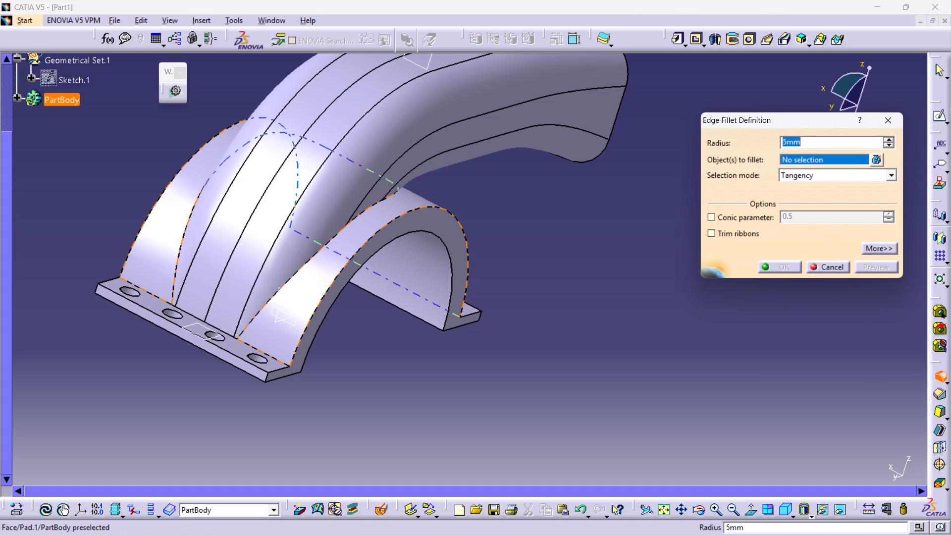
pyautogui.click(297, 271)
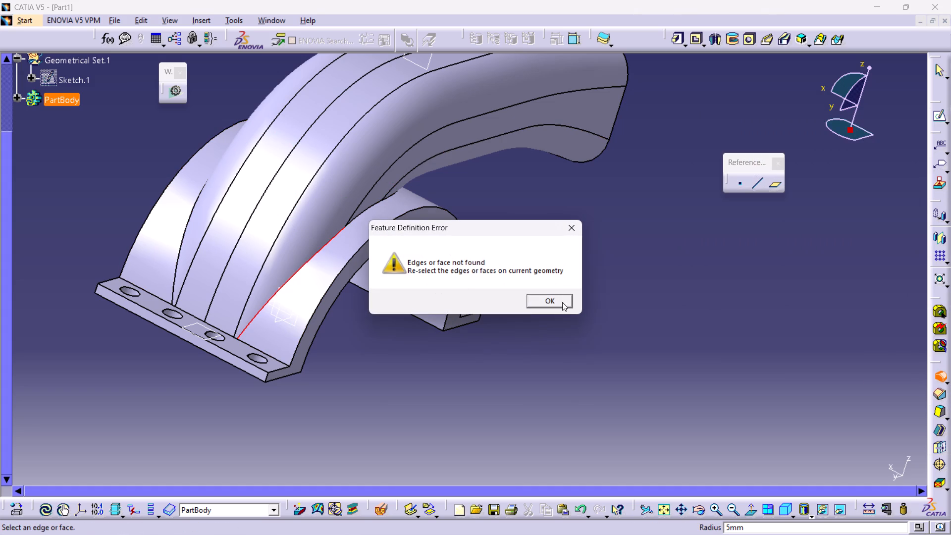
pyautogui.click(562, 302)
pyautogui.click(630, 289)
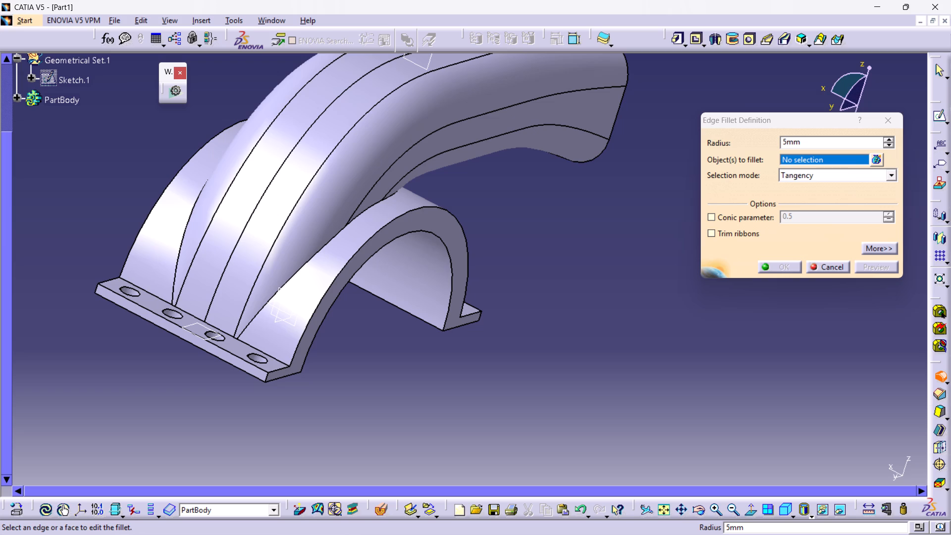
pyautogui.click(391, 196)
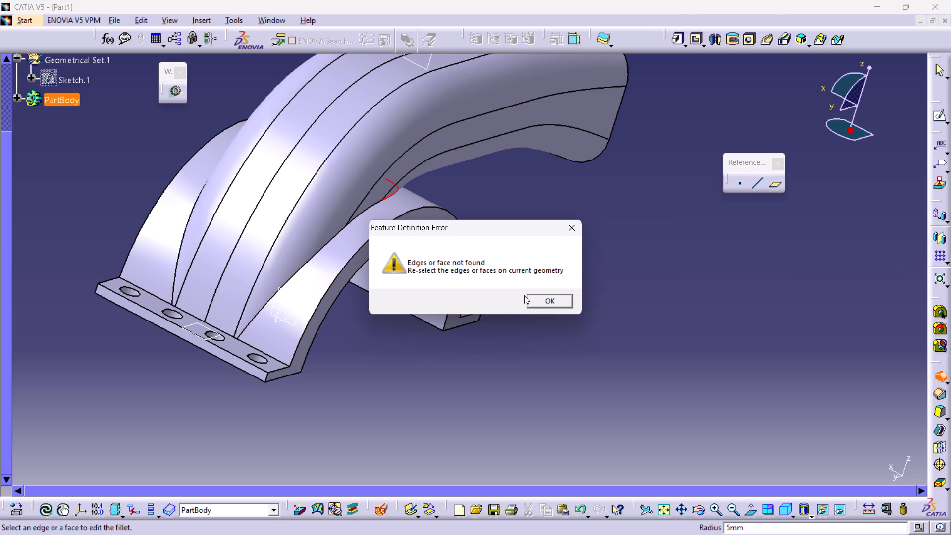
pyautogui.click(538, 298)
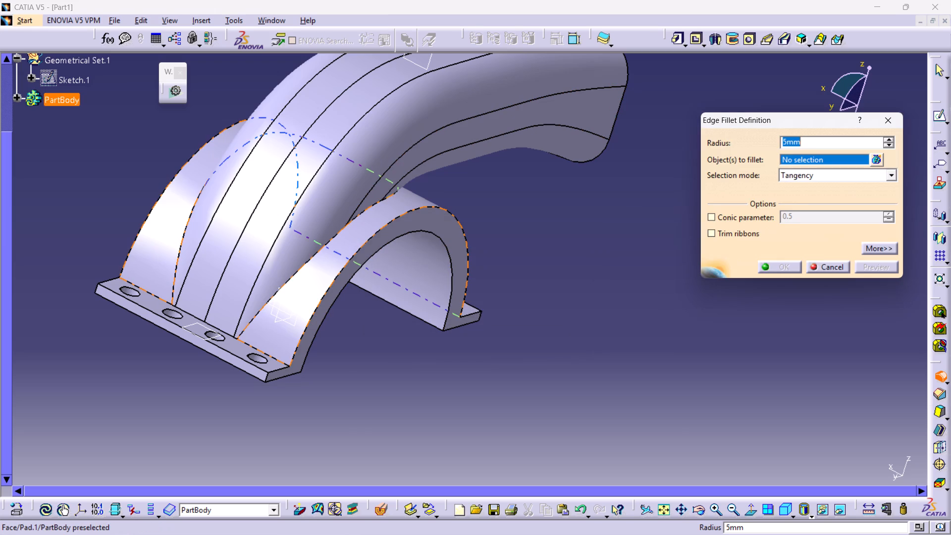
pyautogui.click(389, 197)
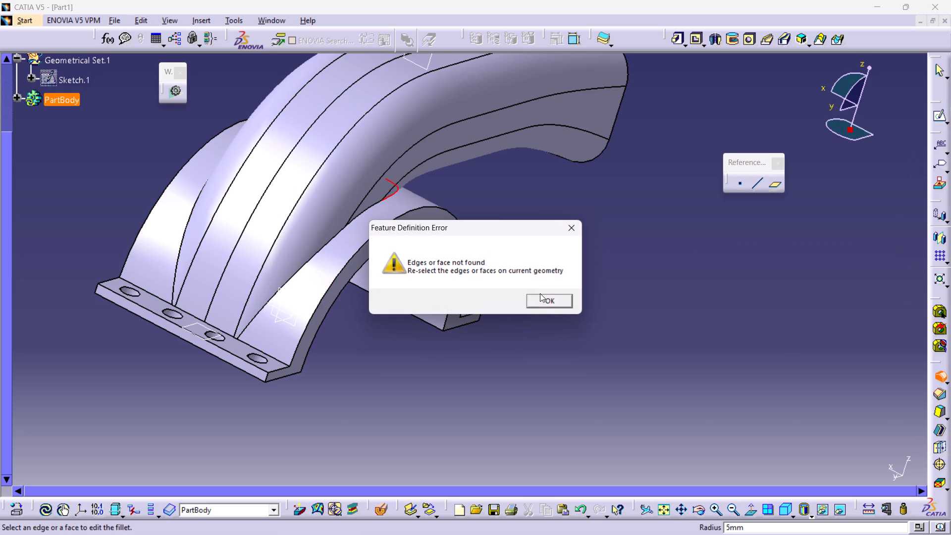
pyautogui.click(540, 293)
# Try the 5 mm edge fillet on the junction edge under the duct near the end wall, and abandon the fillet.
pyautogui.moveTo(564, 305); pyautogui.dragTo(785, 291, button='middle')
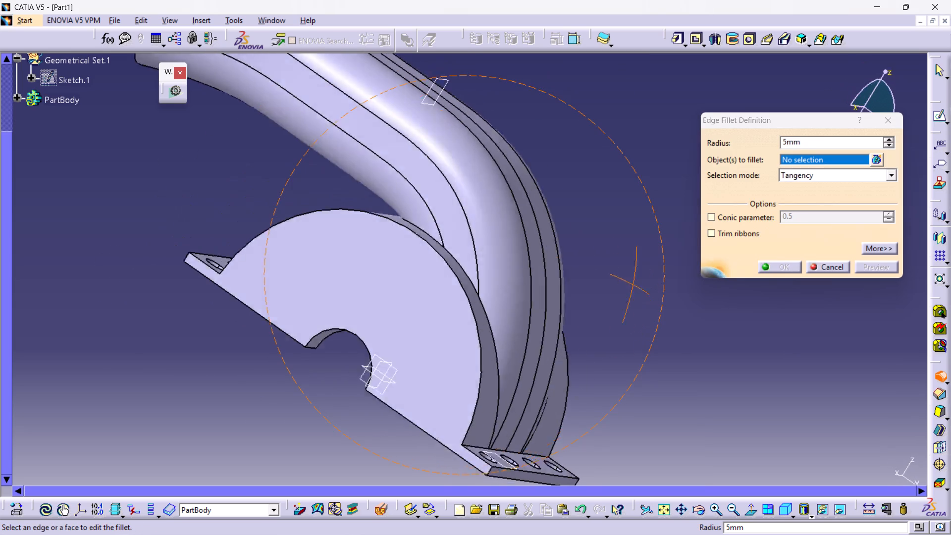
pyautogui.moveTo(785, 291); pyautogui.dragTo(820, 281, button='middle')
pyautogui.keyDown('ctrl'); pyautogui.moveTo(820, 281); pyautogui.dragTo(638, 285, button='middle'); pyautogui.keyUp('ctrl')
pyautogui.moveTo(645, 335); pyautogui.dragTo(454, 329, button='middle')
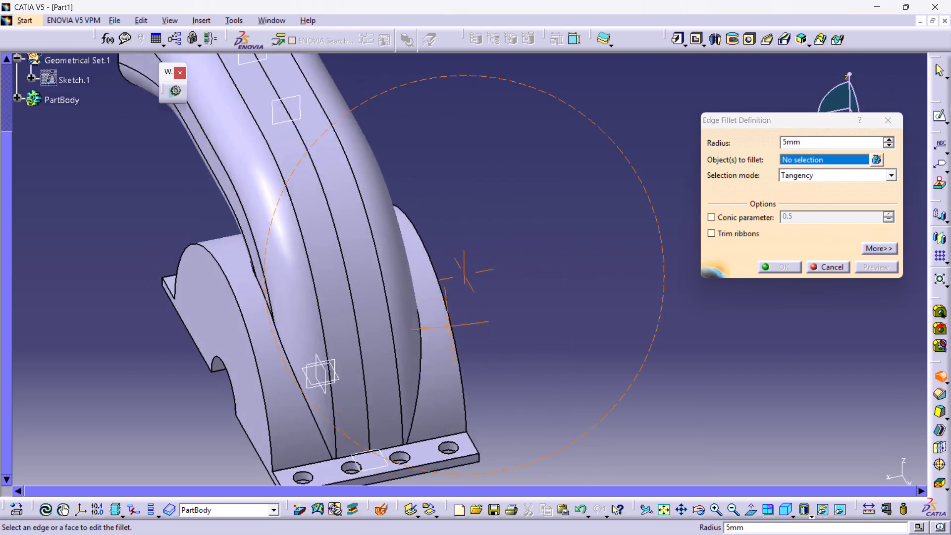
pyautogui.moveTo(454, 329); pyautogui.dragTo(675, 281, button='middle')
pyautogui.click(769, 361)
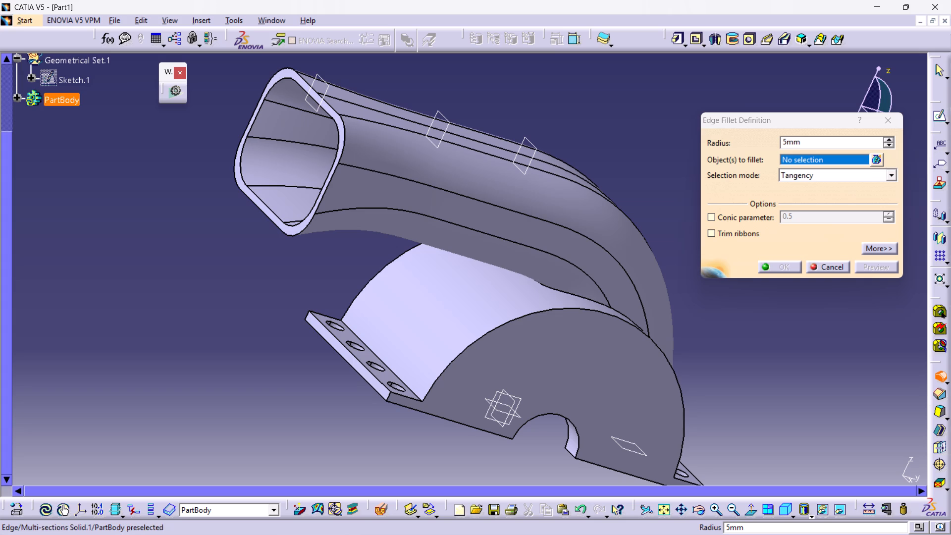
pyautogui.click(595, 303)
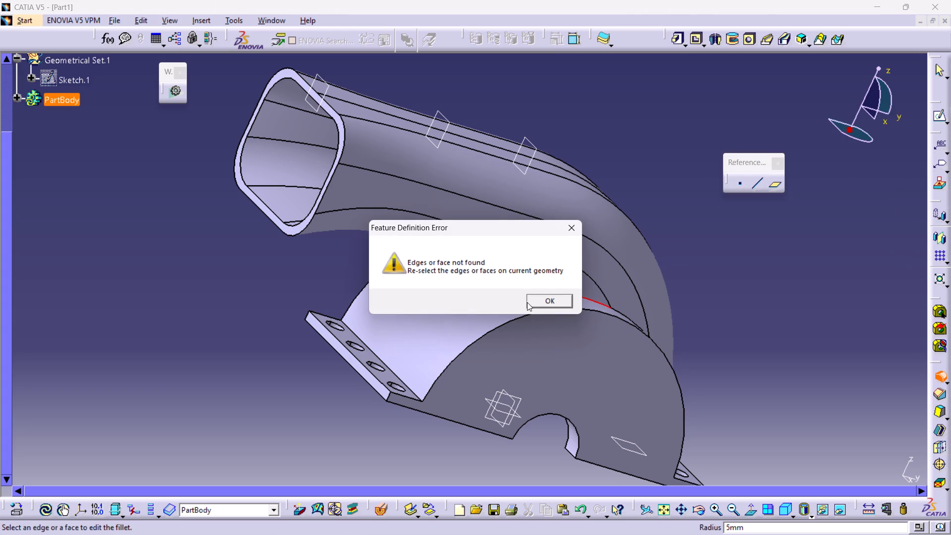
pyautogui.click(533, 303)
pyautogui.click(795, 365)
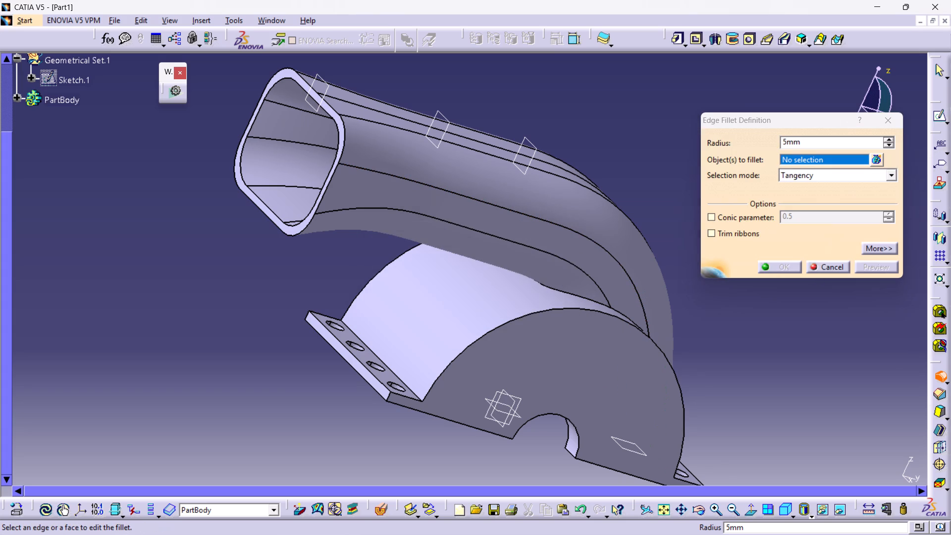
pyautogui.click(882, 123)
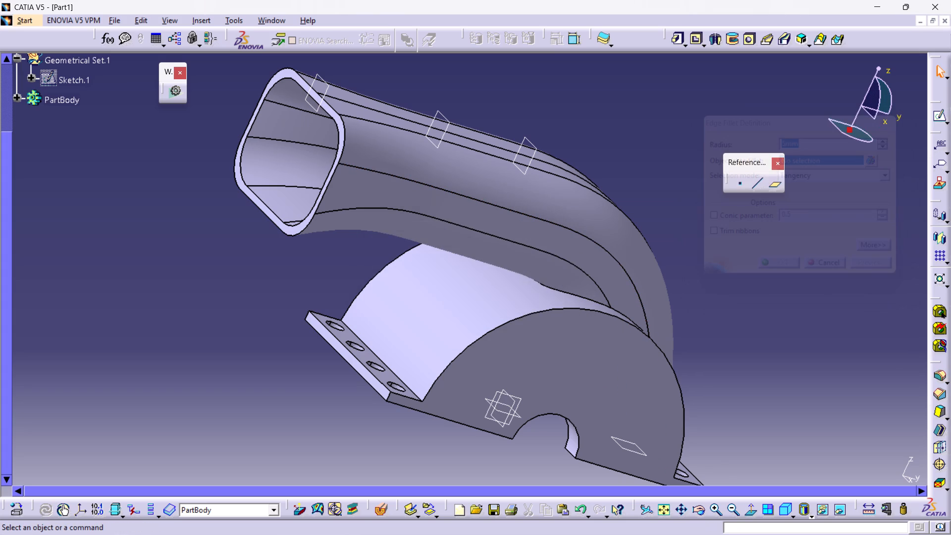
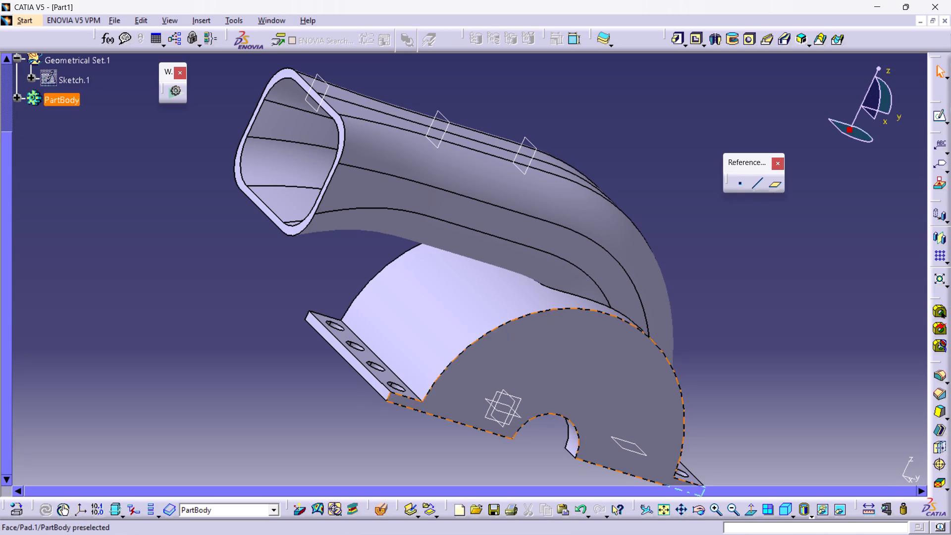
# Examine the housing's hollow interior, end walls and flanges, and the outer junction between duct and housing.
pyautogui.moveTo(441, 423); pyautogui.dragTo(663, 253, button='middle')
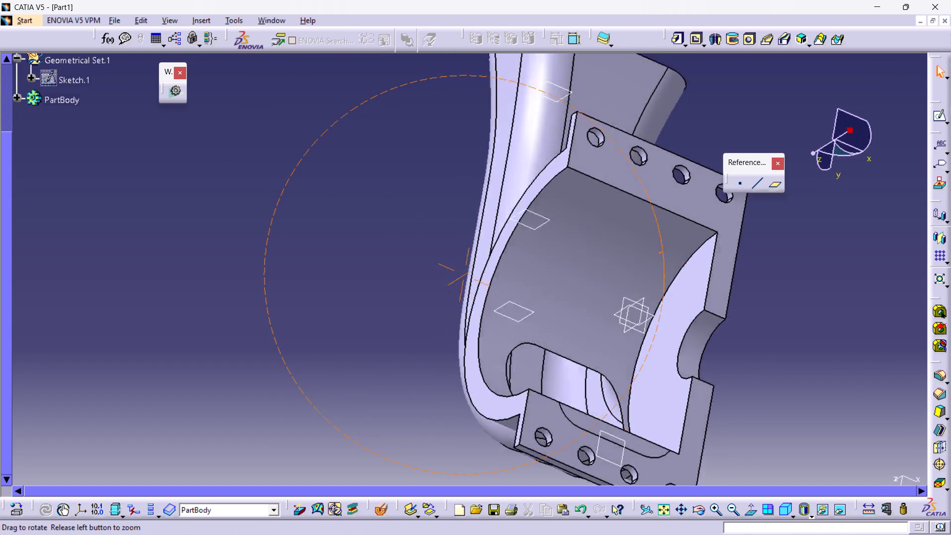
pyautogui.moveTo(663, 253); pyautogui.dragTo(727, 301, button='middle')
pyautogui.keyDown('ctrl'); pyautogui.moveTo(725, 295); pyautogui.dragTo(721, 289, button='middle'); pyautogui.keyUp('ctrl')
pyautogui.keyDown('ctrl'); pyautogui.moveTo(658, 263); pyautogui.dragTo(557, 296, button='middle'); pyautogui.keyUp('ctrl')
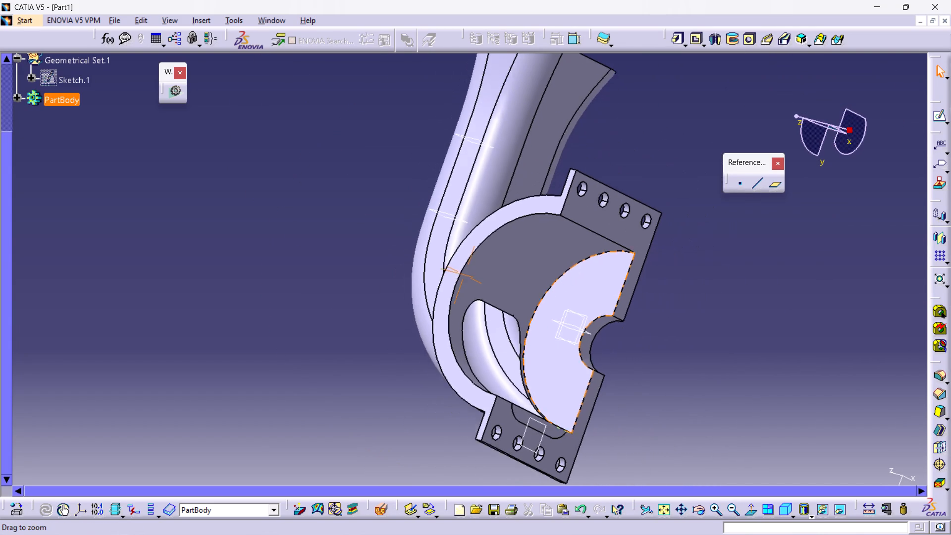
pyautogui.keyDown('ctrl'); pyautogui.moveTo(557, 296); pyautogui.dragTo(557, 297, button='middle'); pyautogui.keyUp('ctrl')
pyautogui.moveTo(679, 320); pyautogui.dragTo(358, 230, button='middle')
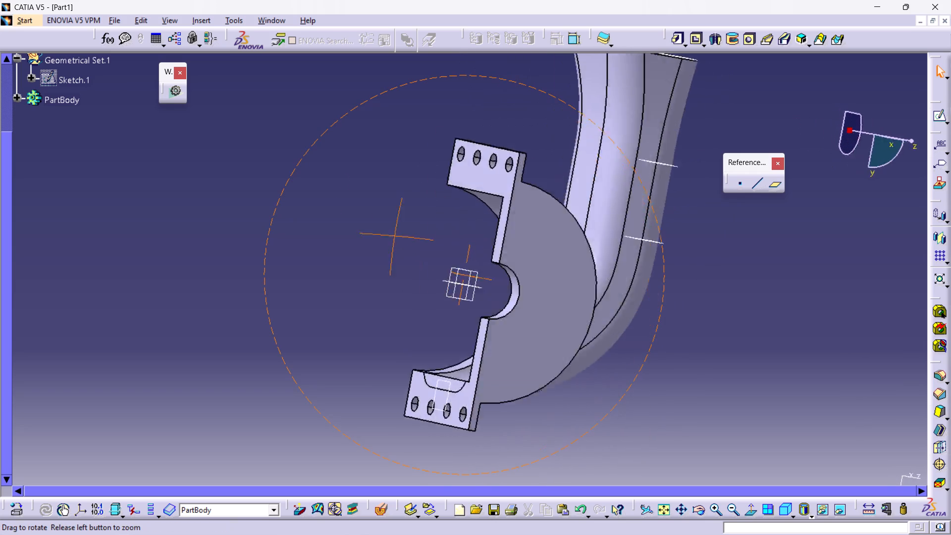
pyautogui.moveTo(358, 230); pyautogui.dragTo(198, 178, button='middle')
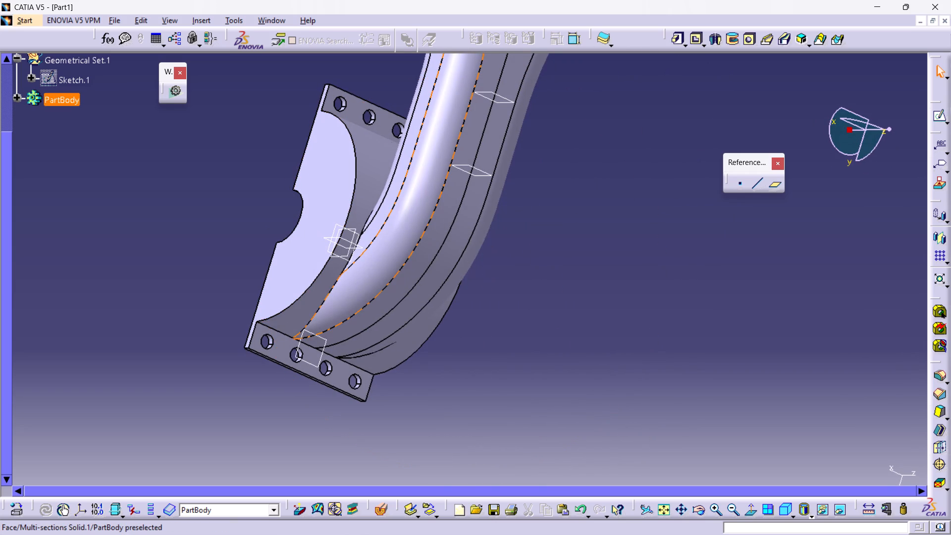
pyautogui.keyDown('ctrl'); pyautogui.click(328, 286); pyautogui.keyUp('ctrl')
pyautogui.keyDown('ctrl'); pyautogui.click(601, 251); pyautogui.keyUp('ctrl')
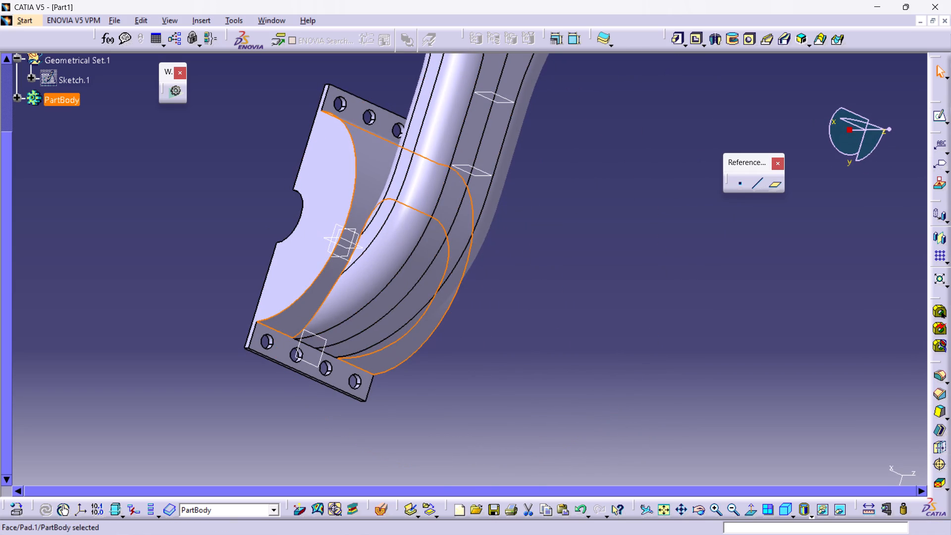
pyautogui.keyDown('ctrl'); pyautogui.tripleClick(631, 335); pyautogui.keyUp('ctrl')
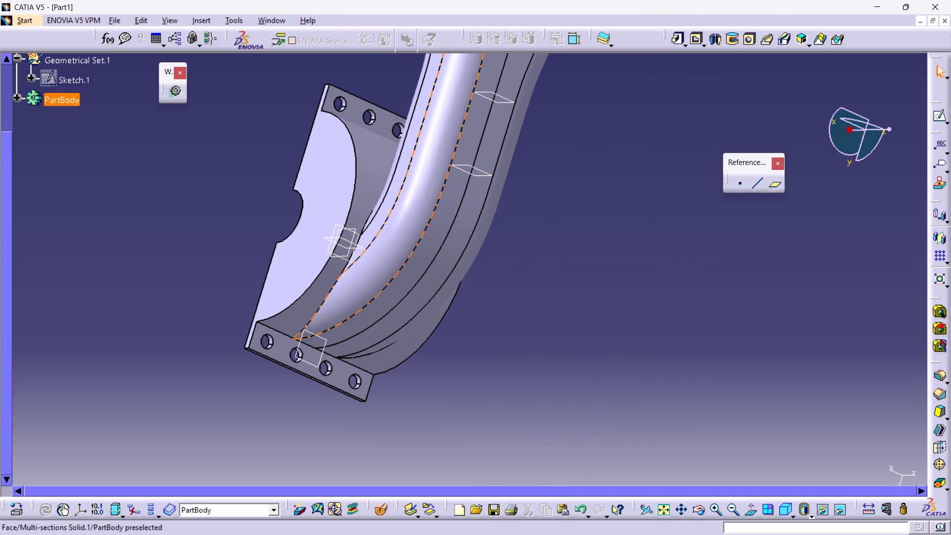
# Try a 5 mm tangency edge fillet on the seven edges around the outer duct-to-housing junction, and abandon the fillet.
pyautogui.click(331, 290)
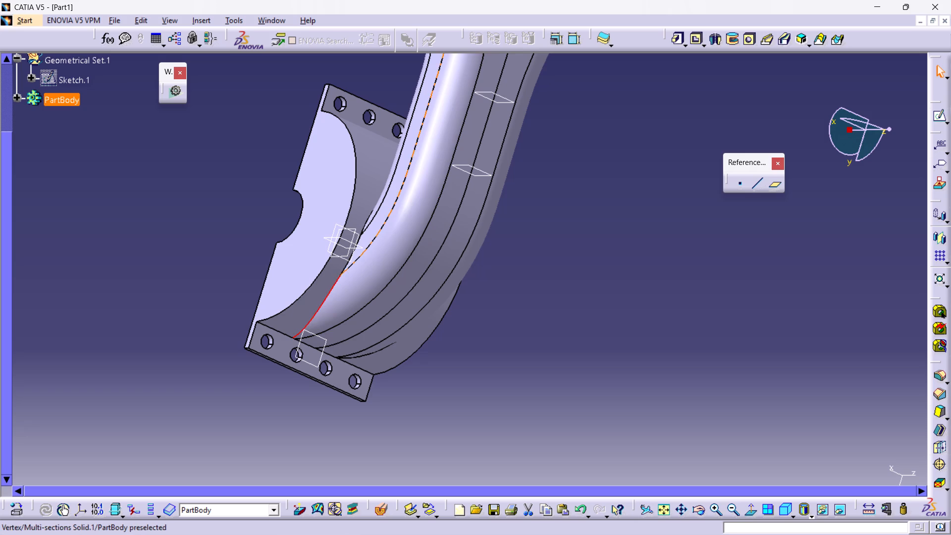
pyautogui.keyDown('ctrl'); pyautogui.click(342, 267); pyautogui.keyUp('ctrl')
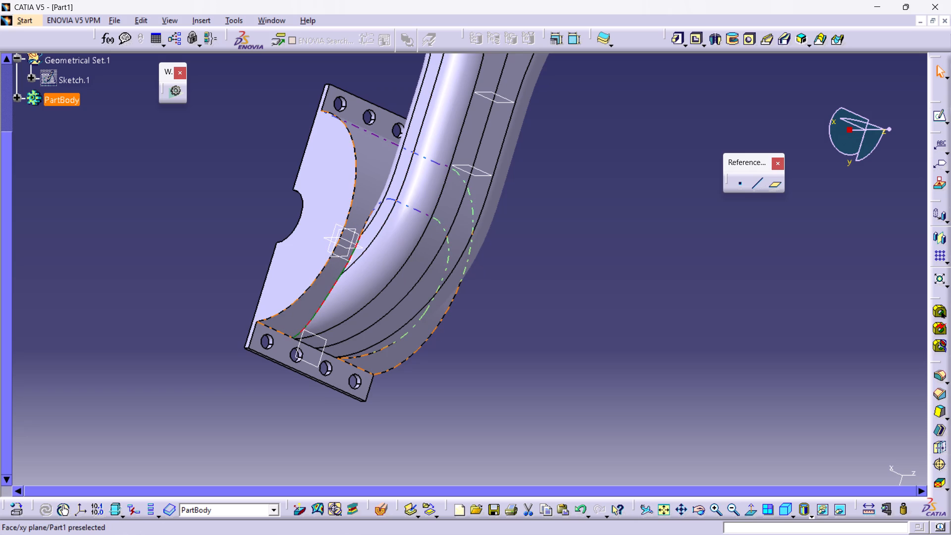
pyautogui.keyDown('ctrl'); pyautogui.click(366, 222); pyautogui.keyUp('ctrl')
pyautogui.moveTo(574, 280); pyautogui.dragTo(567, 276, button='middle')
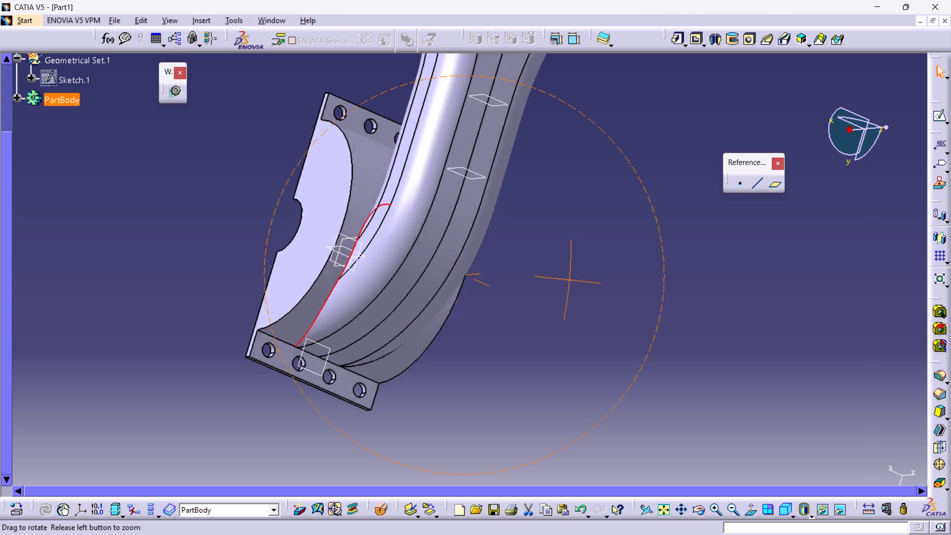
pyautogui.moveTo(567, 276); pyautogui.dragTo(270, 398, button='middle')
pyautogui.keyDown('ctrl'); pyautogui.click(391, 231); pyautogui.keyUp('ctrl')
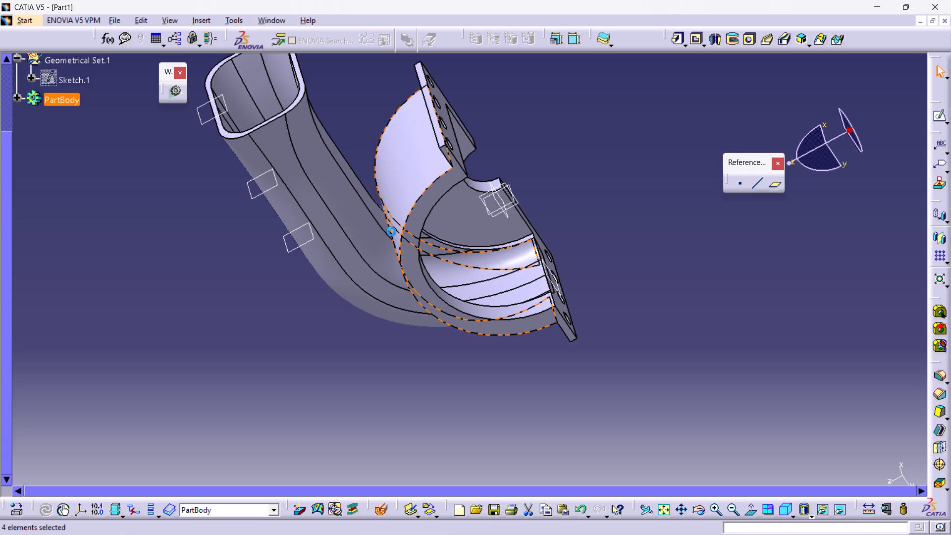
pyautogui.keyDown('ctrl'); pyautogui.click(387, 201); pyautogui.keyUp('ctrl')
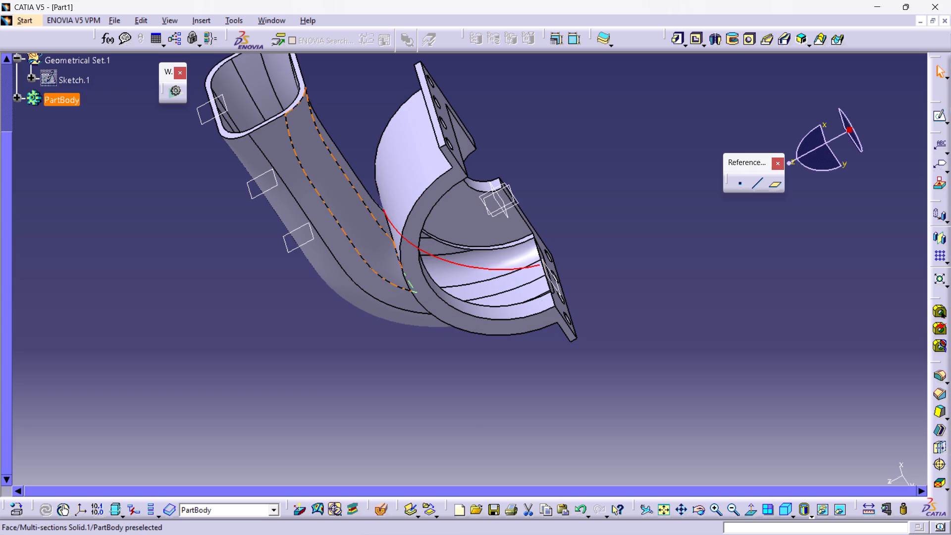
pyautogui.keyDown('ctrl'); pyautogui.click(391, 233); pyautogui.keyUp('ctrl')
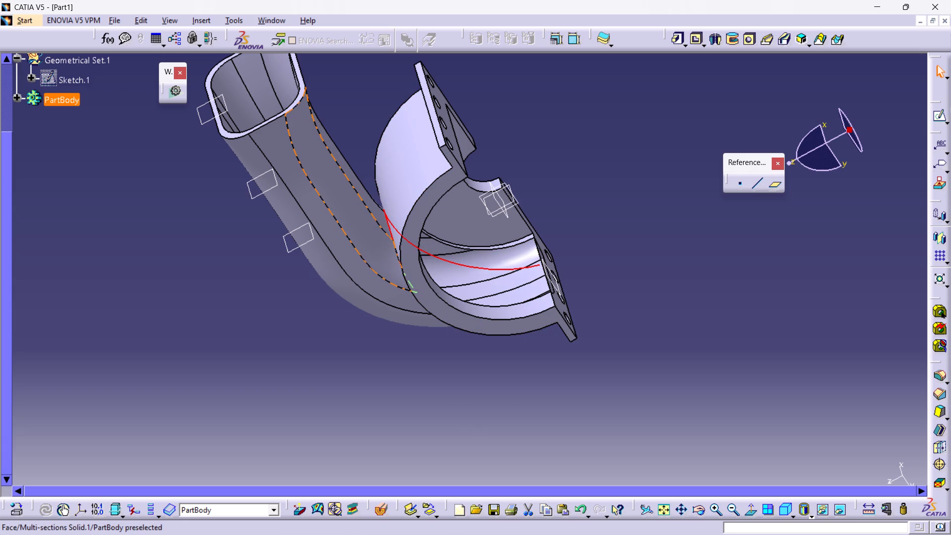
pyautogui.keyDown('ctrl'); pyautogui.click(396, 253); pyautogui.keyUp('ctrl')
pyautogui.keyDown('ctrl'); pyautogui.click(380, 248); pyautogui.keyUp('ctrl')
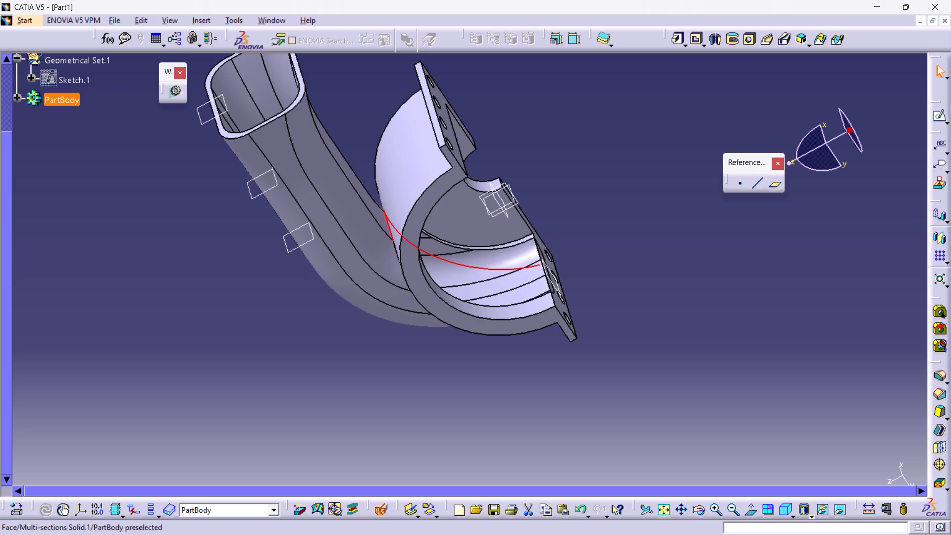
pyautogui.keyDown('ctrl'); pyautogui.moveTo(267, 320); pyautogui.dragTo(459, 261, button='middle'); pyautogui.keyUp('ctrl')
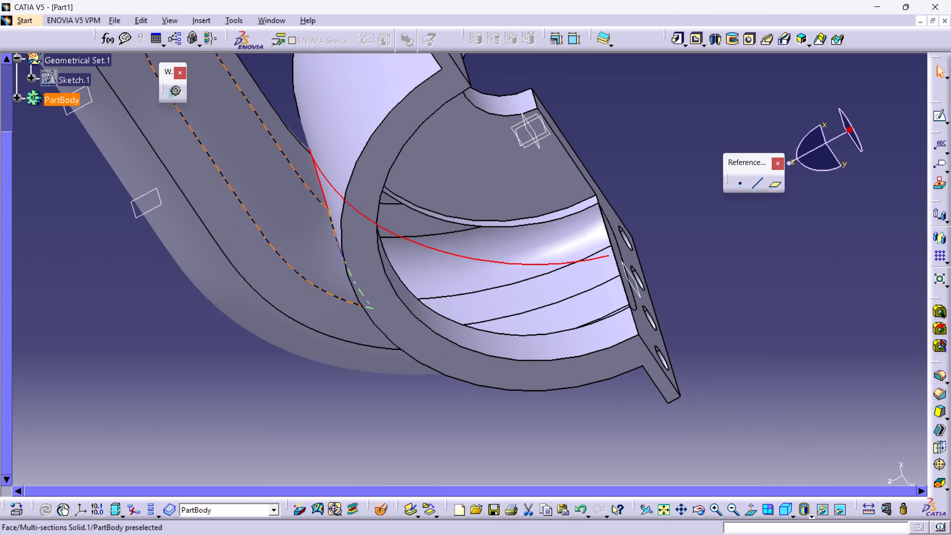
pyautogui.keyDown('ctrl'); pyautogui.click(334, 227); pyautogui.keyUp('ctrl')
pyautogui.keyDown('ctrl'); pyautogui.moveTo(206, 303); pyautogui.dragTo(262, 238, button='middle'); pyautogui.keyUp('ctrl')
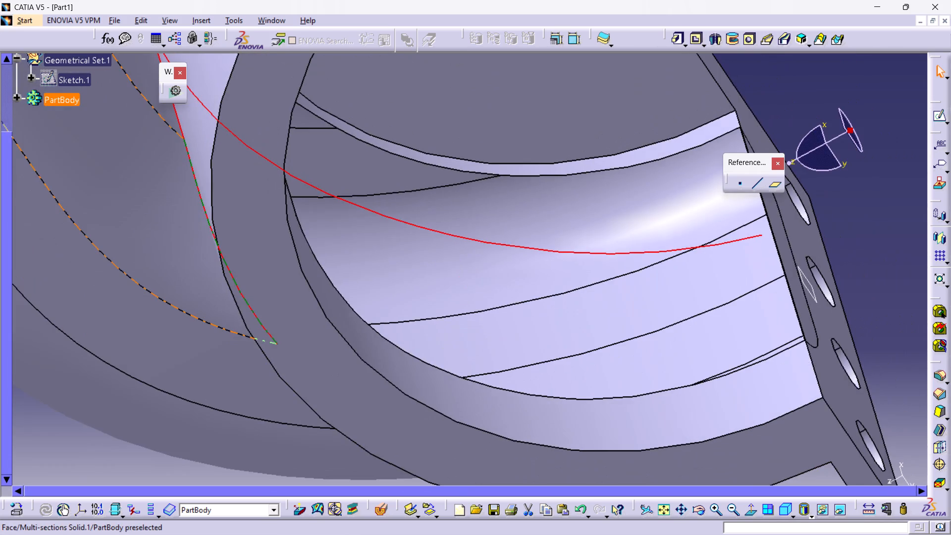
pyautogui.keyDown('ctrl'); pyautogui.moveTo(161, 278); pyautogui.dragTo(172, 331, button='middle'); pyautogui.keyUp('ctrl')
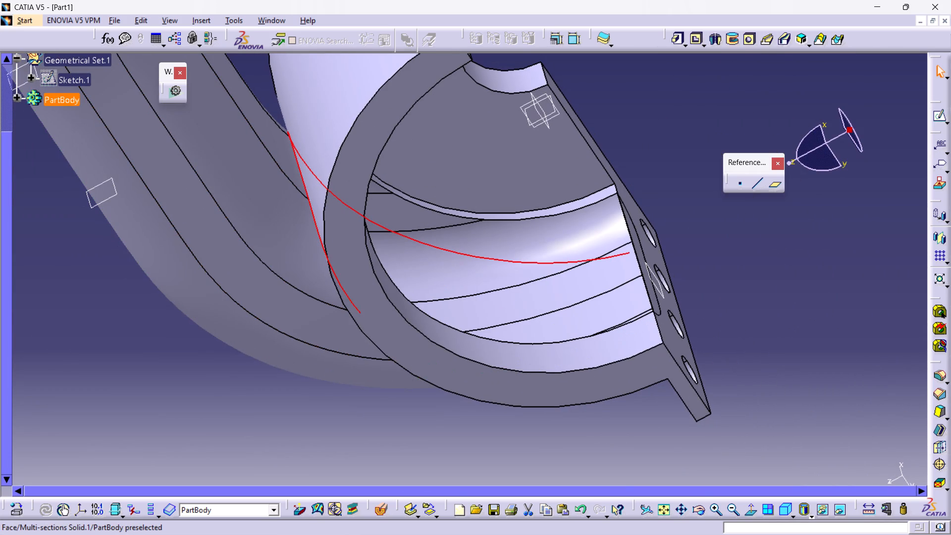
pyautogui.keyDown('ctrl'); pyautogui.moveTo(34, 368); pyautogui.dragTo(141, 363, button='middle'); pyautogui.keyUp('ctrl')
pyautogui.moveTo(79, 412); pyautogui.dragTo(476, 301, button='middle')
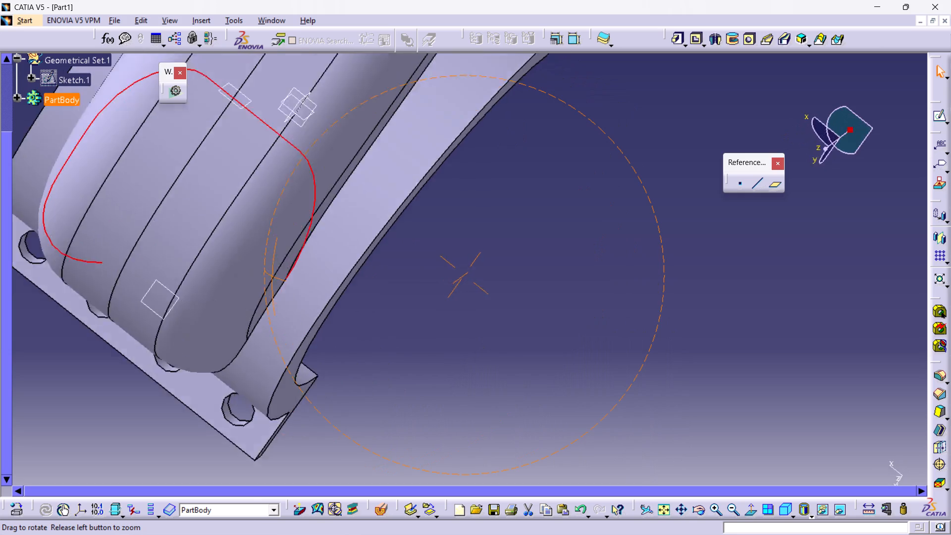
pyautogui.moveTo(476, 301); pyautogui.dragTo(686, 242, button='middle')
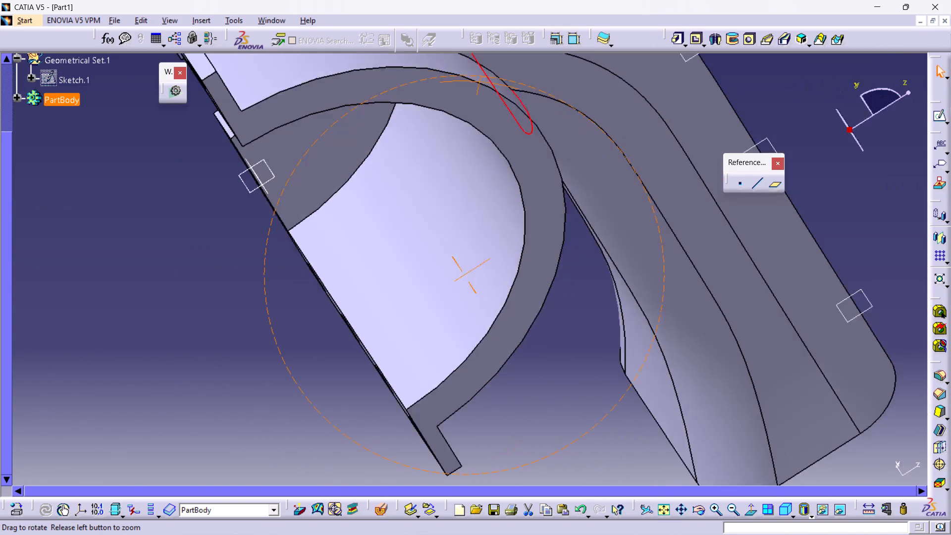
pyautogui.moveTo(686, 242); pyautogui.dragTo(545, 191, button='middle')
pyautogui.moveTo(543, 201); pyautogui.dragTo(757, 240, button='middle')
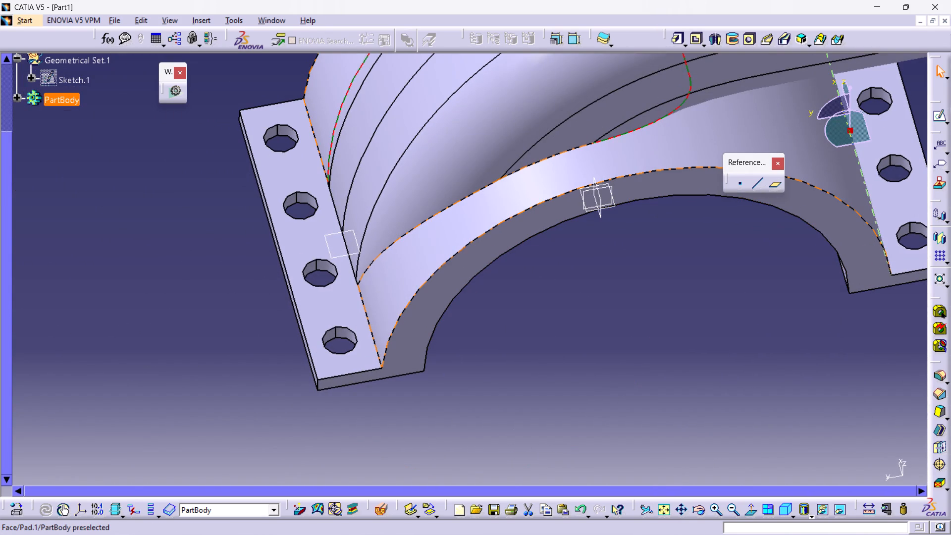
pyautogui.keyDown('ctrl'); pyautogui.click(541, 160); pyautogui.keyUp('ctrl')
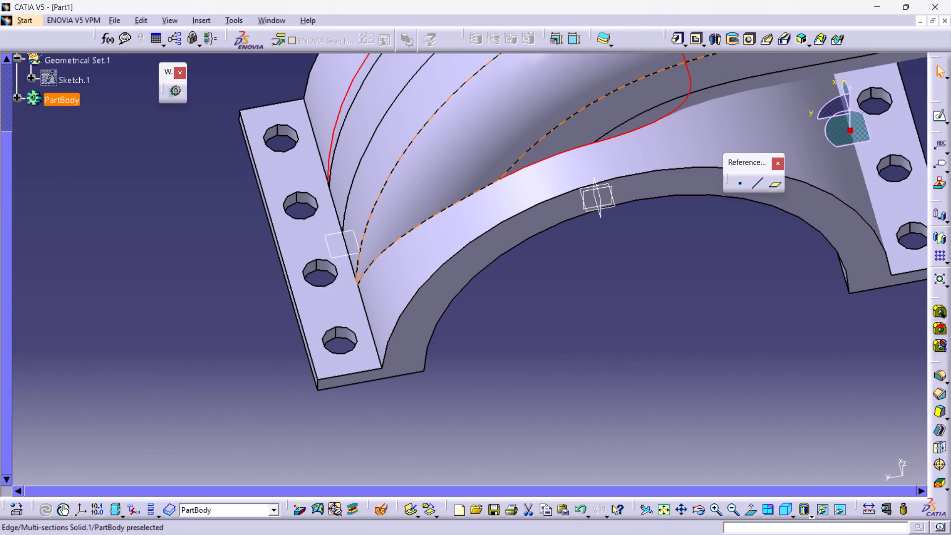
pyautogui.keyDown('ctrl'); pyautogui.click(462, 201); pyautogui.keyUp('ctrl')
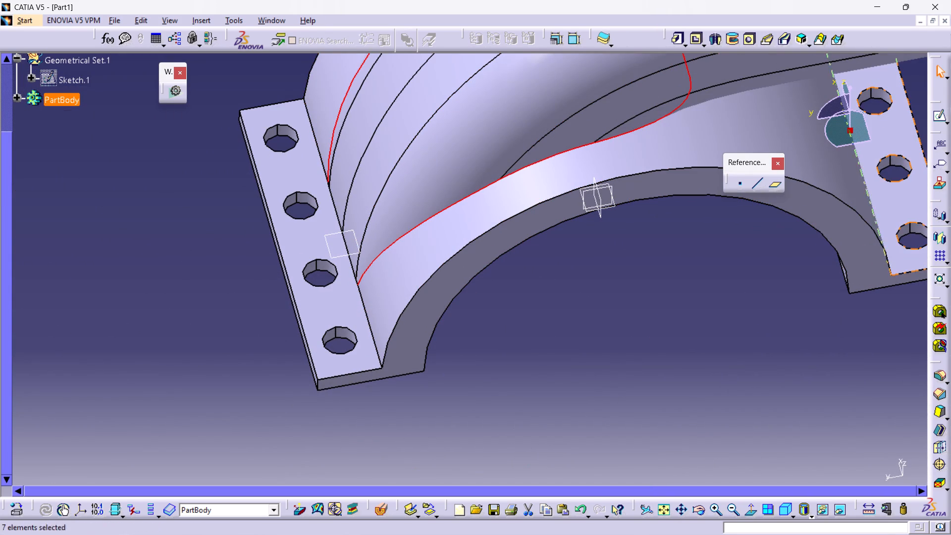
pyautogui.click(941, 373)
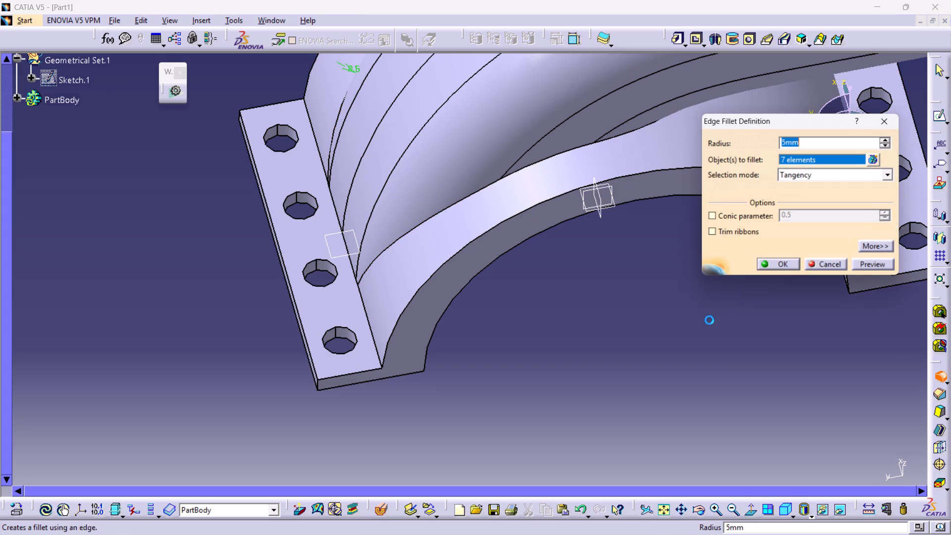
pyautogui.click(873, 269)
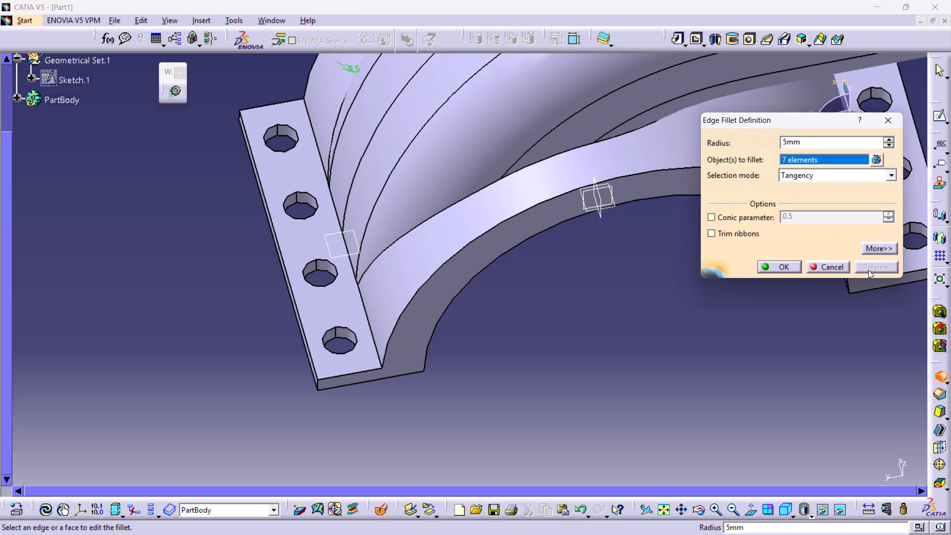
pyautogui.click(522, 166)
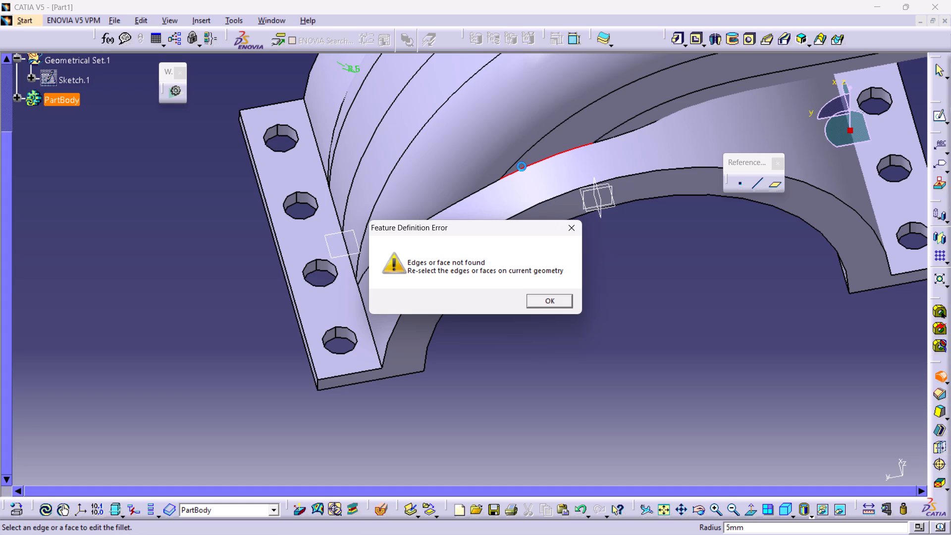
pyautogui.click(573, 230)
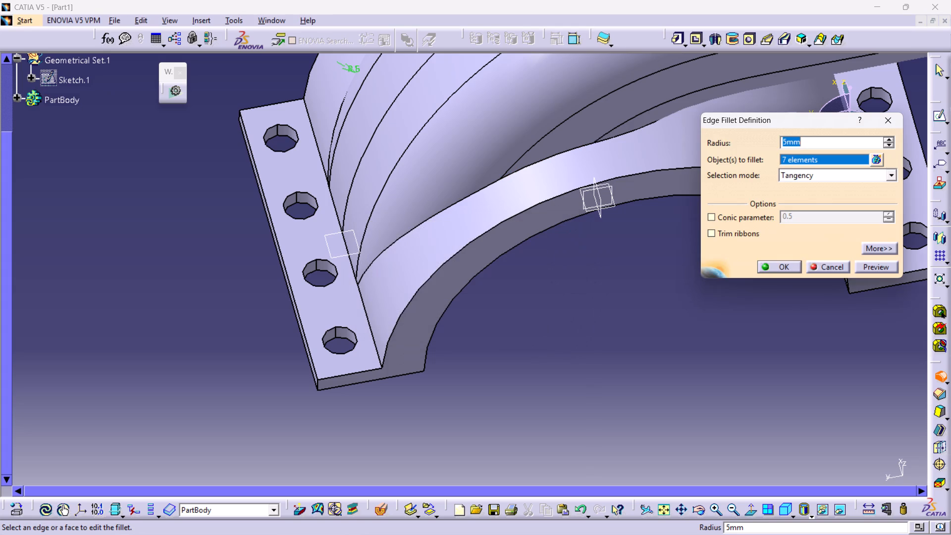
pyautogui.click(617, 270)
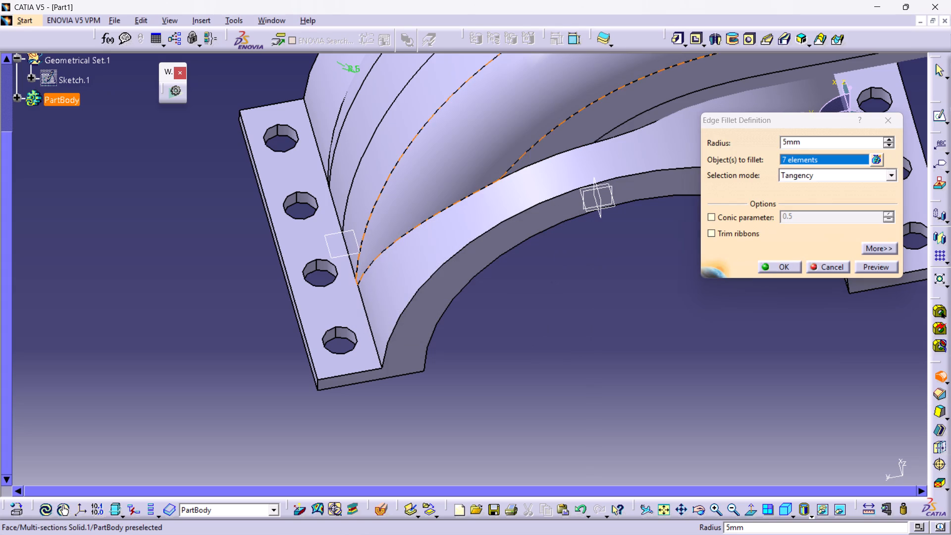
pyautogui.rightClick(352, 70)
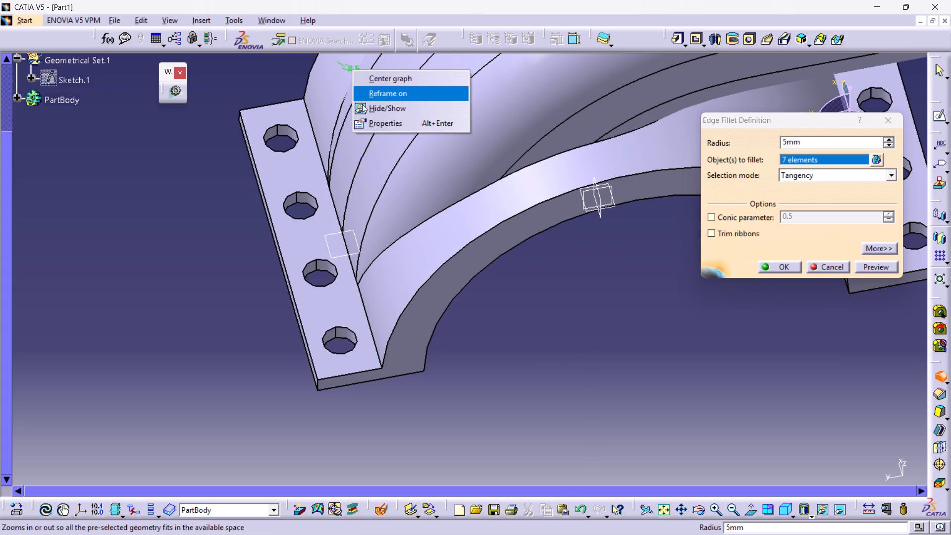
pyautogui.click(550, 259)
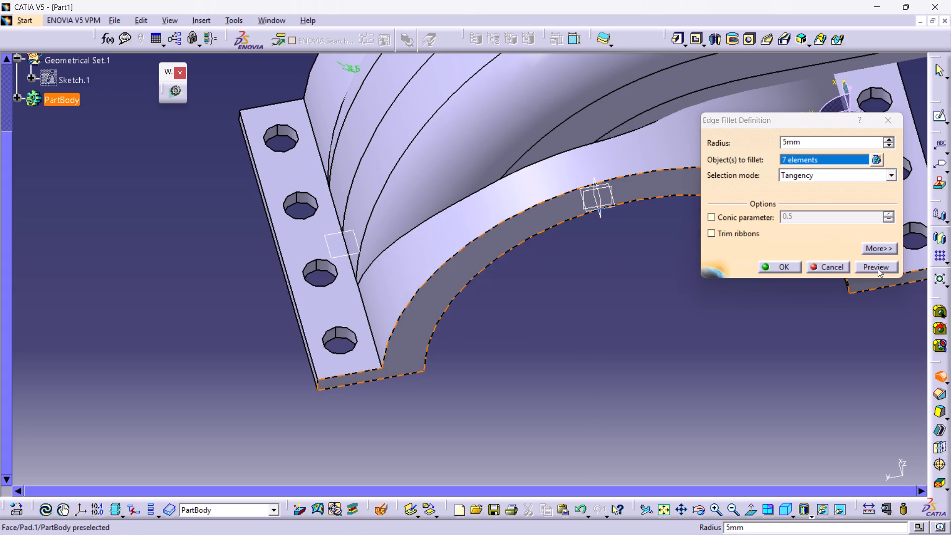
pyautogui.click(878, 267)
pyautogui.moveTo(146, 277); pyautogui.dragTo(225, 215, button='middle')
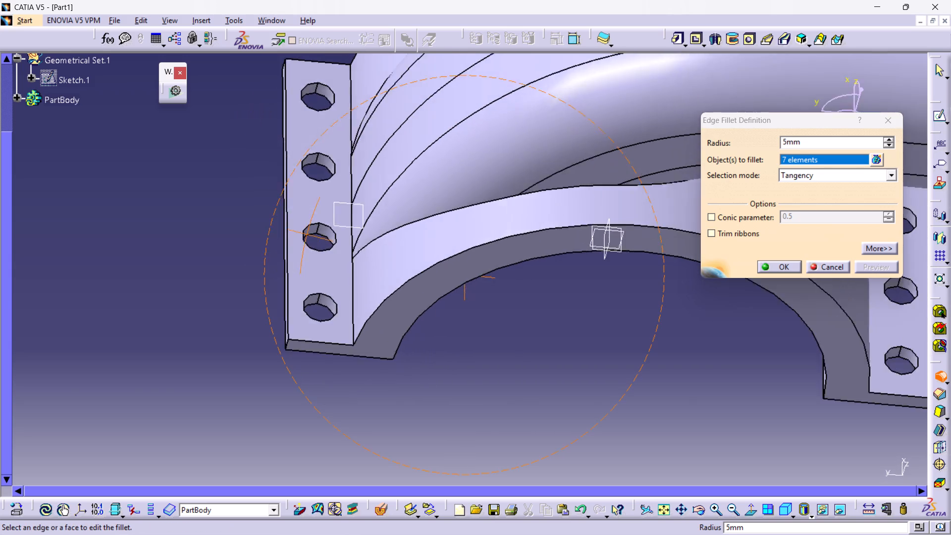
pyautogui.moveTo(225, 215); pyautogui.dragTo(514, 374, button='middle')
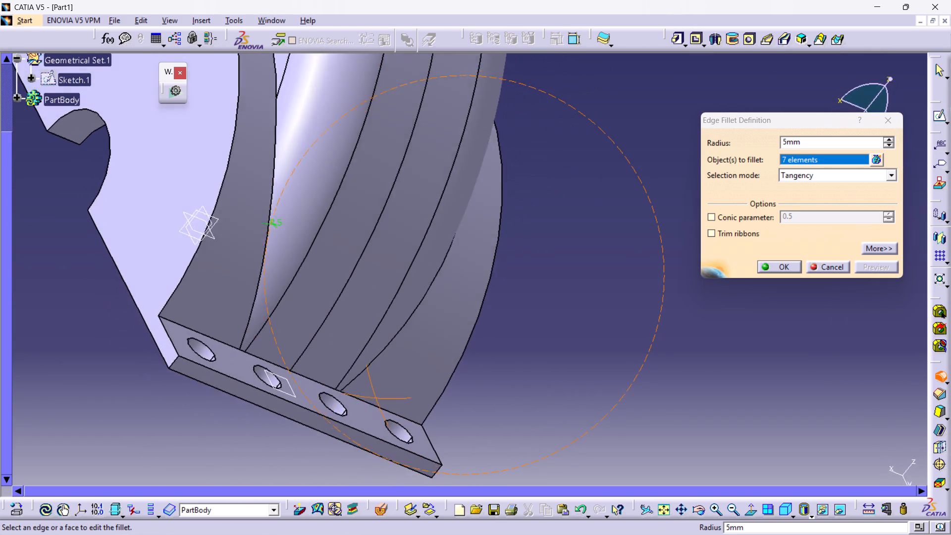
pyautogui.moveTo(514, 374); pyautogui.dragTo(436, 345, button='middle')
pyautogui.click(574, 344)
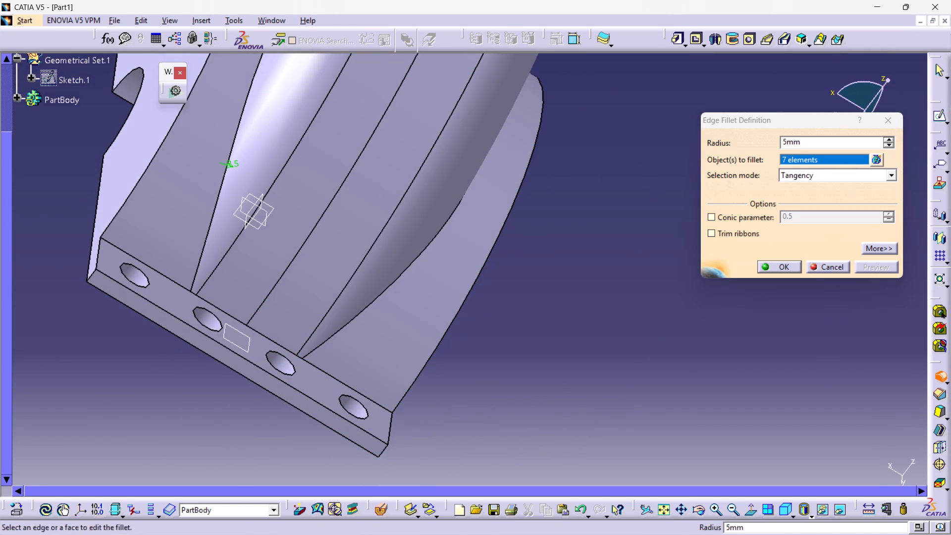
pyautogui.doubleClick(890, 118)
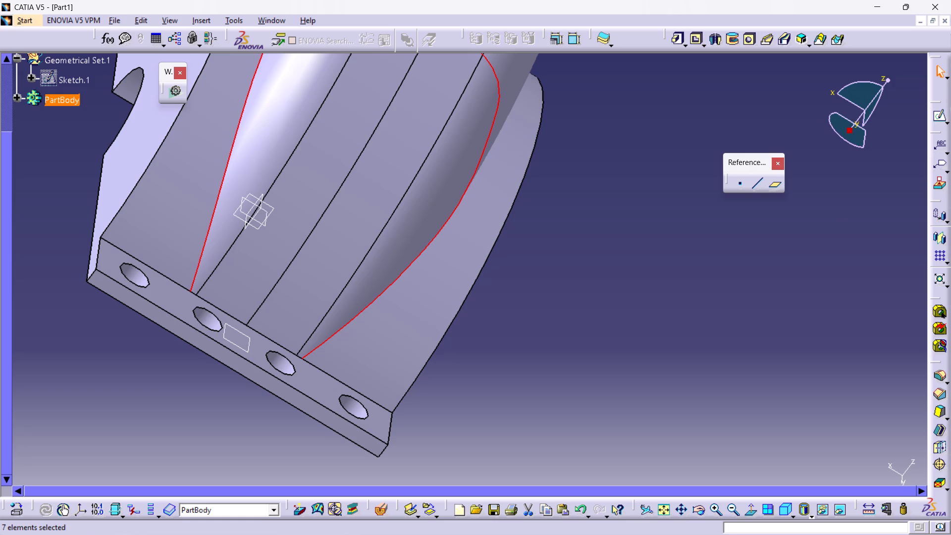
# Clear the junction-edge selection and view the whole part from the flange side around to the duct mouth.
pyautogui.moveTo(538, 293); pyautogui.dragTo(681, 388, button='middle')
pyautogui.keyDown('ctrl'); pyautogui.moveTo(722, 330); pyautogui.dragTo(724, 419, button='middle'); pyautogui.keyUp('ctrl')
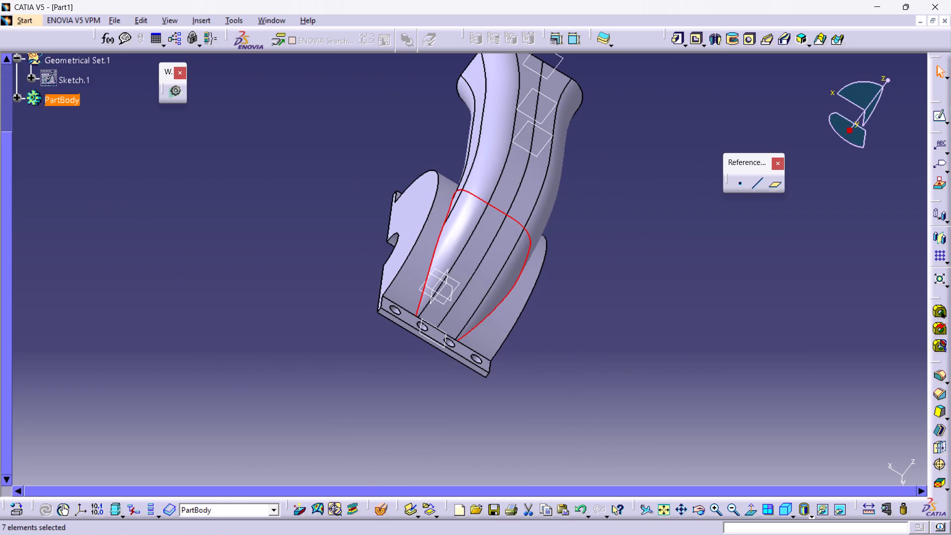
pyautogui.scroll(1, 567, 316)
pyautogui.click(567, 316)
pyautogui.doubleClick(591, 309)
pyautogui.moveTo(305, 326); pyautogui.dragTo(337, 296, button='middle')
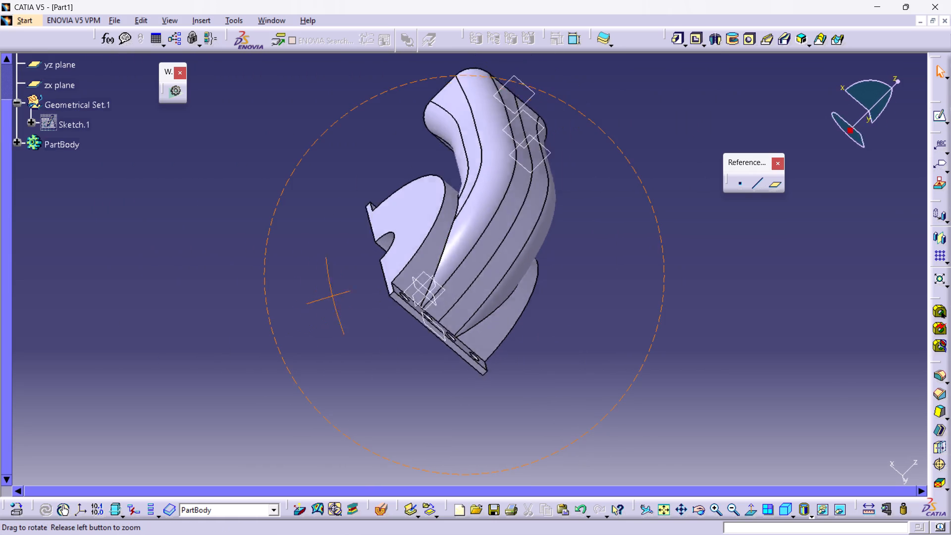
pyautogui.moveTo(337, 296); pyautogui.dragTo(748, 431, button='middle')
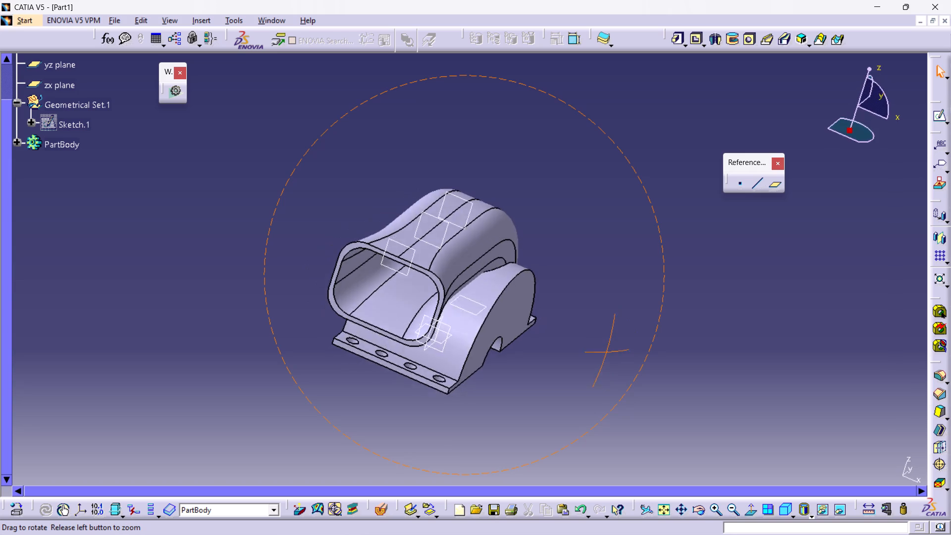
# Examine the part from the duct mouth around to the flange undersides and the housing's hollow interior.
pyautogui.moveTo(748, 431); pyautogui.dragTo(733, 453, button='middle')
pyautogui.moveTo(306, 374); pyautogui.dragTo(307, 364)
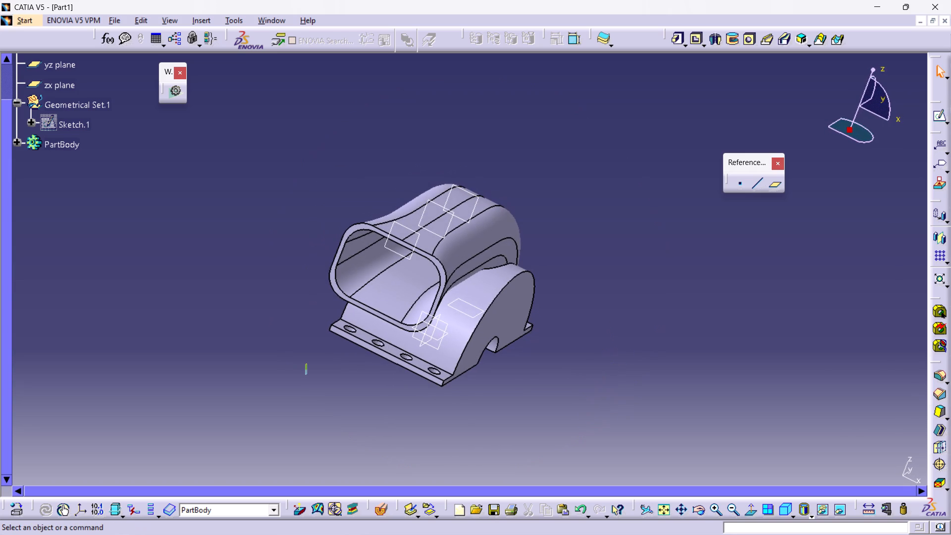
pyautogui.moveTo(306, 363); pyautogui.dragTo(403, 281, button='middle')
pyautogui.keyDown('ctrl'); pyautogui.moveTo(274, 379); pyautogui.dragTo(339, 319, button='middle'); pyautogui.keyUp('ctrl')
pyautogui.moveTo(291, 365); pyautogui.dragTo(312, 288, button='middle')
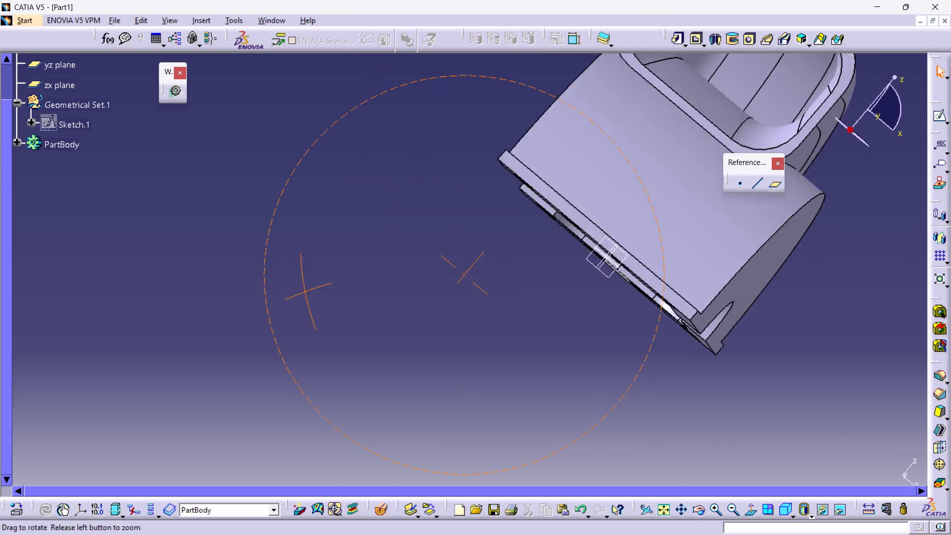
pyautogui.moveTo(312, 288); pyautogui.dragTo(475, 201, button='middle')
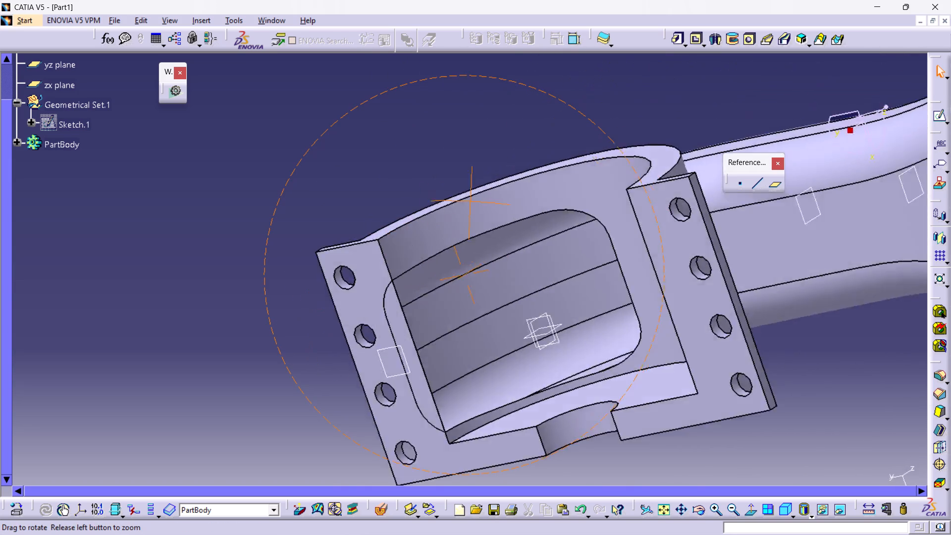
pyautogui.moveTo(475, 201); pyautogui.dragTo(492, 298, button='middle')
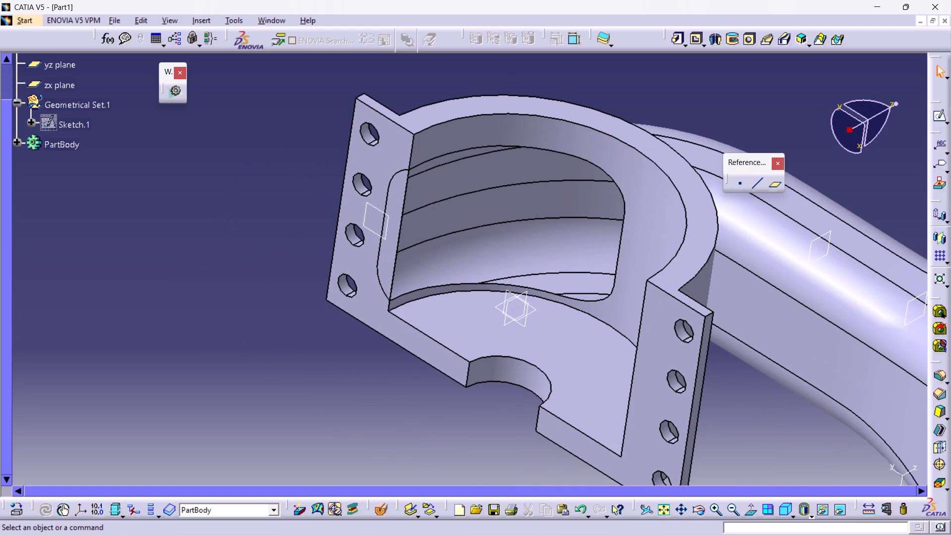
pyautogui.click(271, 323)
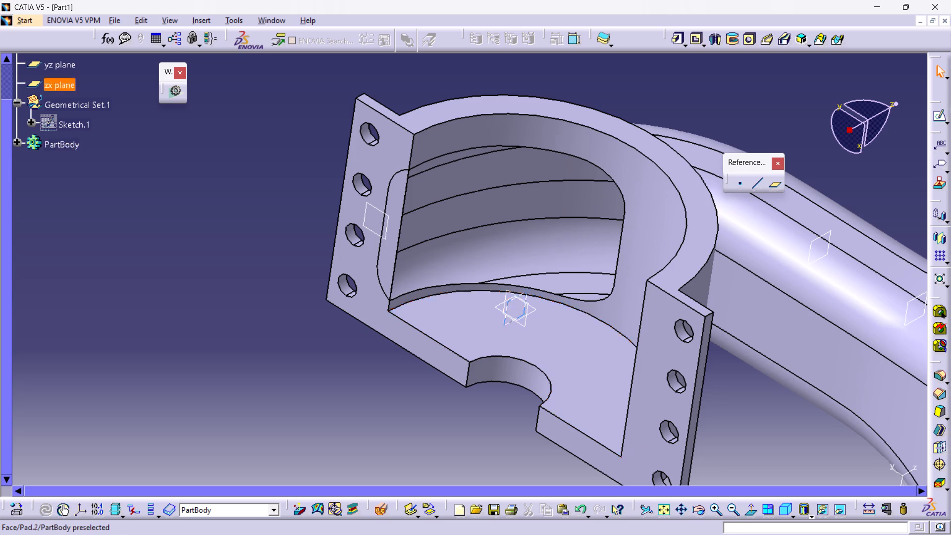
pyautogui.click(772, 403)
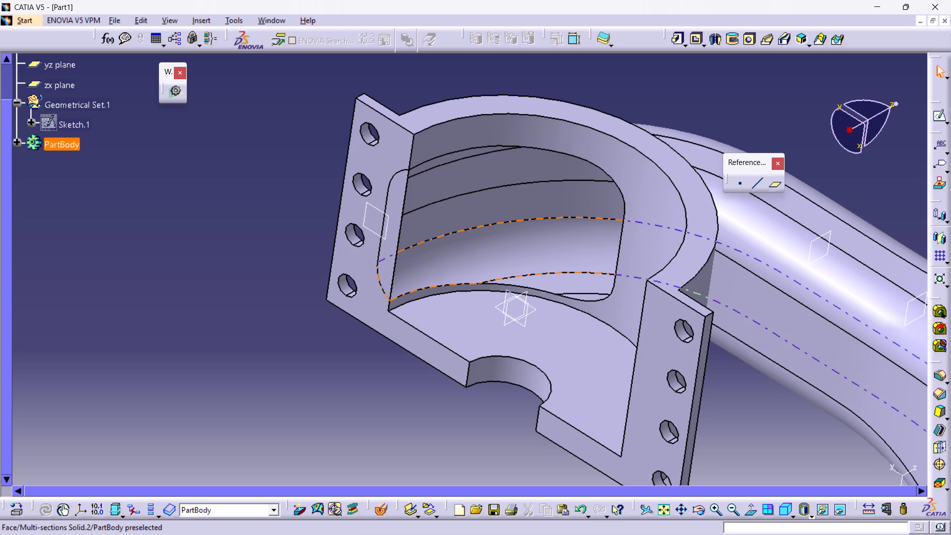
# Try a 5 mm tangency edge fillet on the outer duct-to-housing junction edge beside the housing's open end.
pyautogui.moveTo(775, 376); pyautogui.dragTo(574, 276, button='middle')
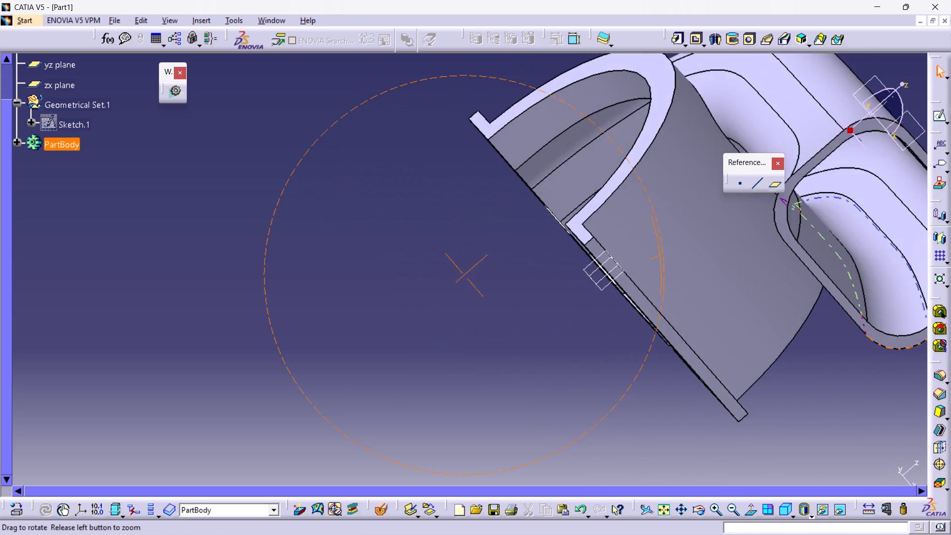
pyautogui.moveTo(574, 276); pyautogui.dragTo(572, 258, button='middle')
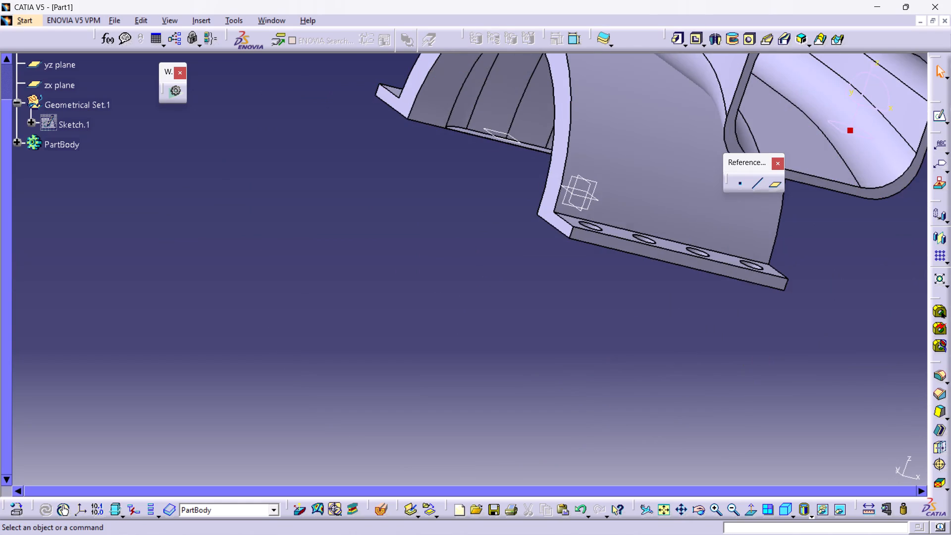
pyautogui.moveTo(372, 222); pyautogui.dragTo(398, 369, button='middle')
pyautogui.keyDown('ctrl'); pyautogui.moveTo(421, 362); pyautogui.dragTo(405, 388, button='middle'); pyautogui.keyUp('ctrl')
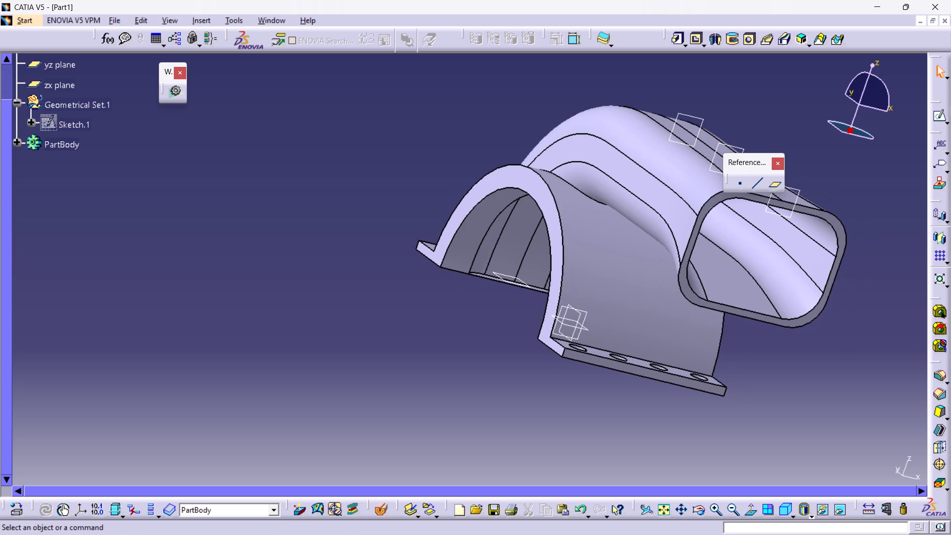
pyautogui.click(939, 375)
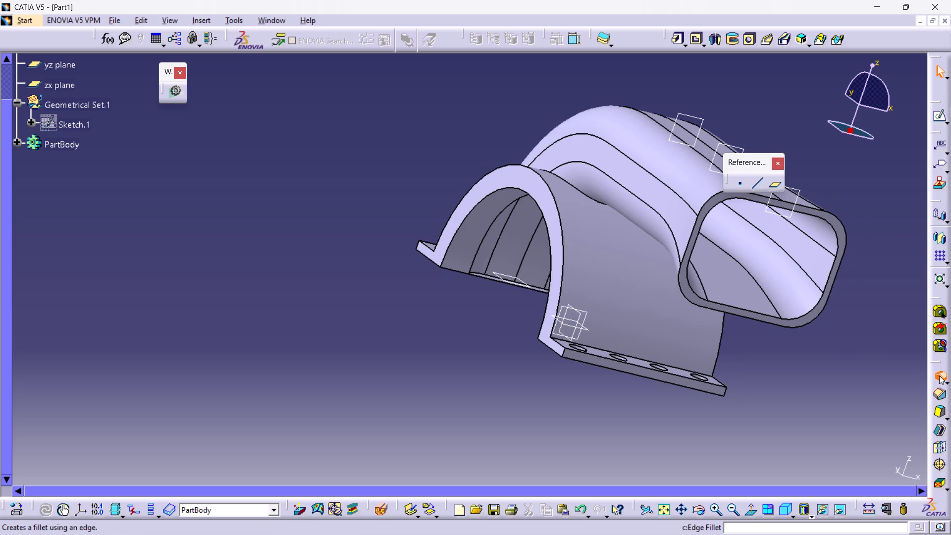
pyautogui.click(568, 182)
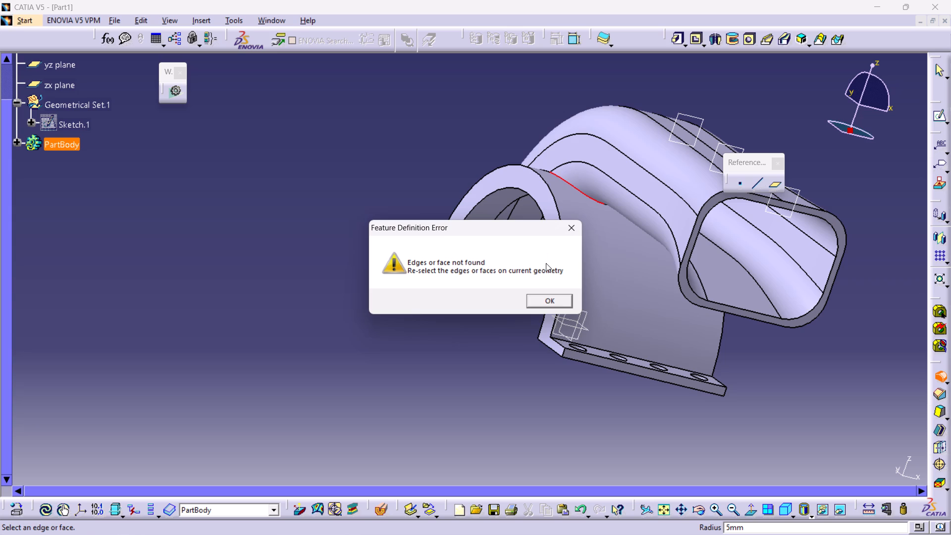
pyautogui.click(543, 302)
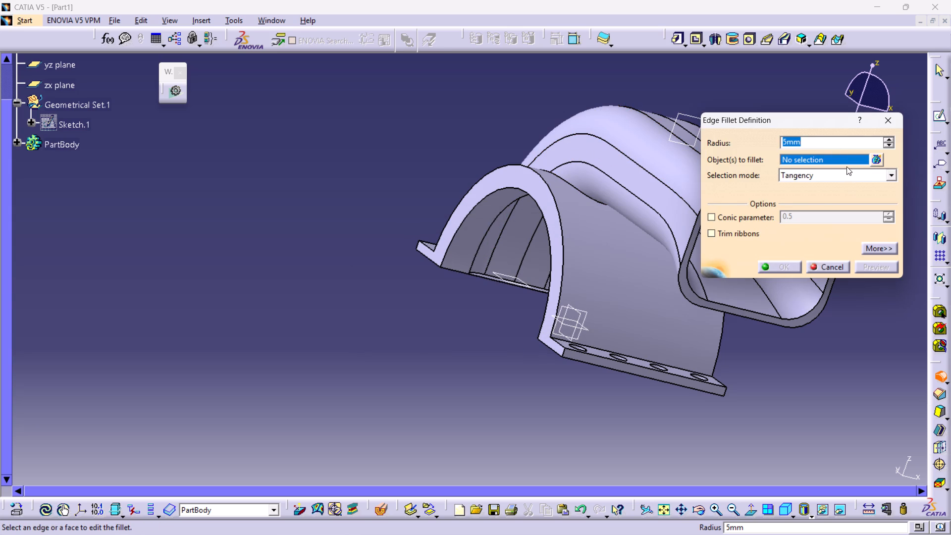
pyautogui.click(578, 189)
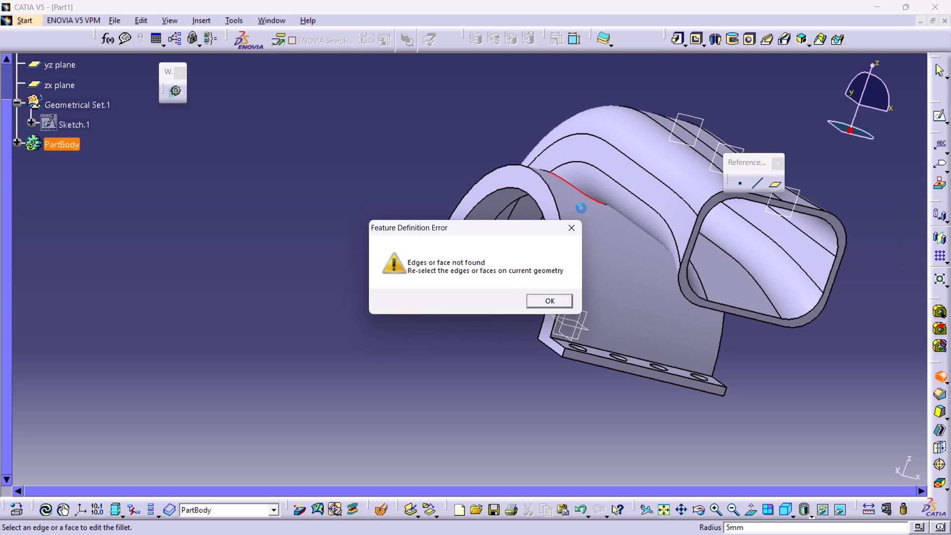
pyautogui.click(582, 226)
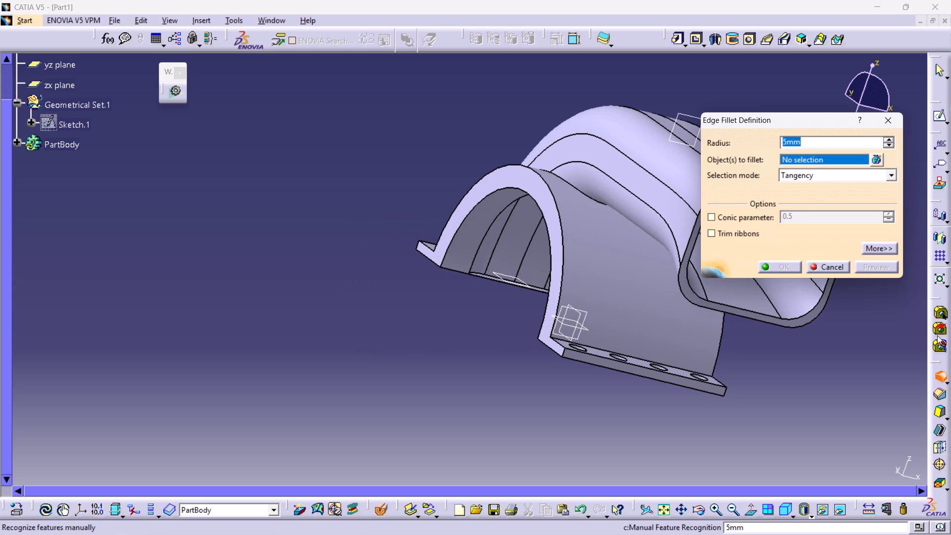
# Create a 5 mm face-face fillet between the duct's lower outer side face and the housing's curved outer face.
pyautogui.click(947, 380)
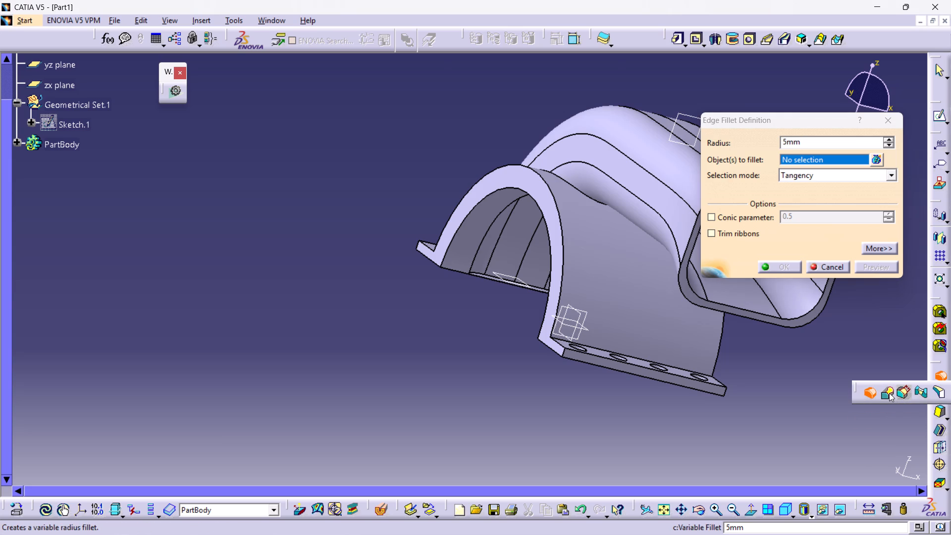
pyautogui.click(915, 388)
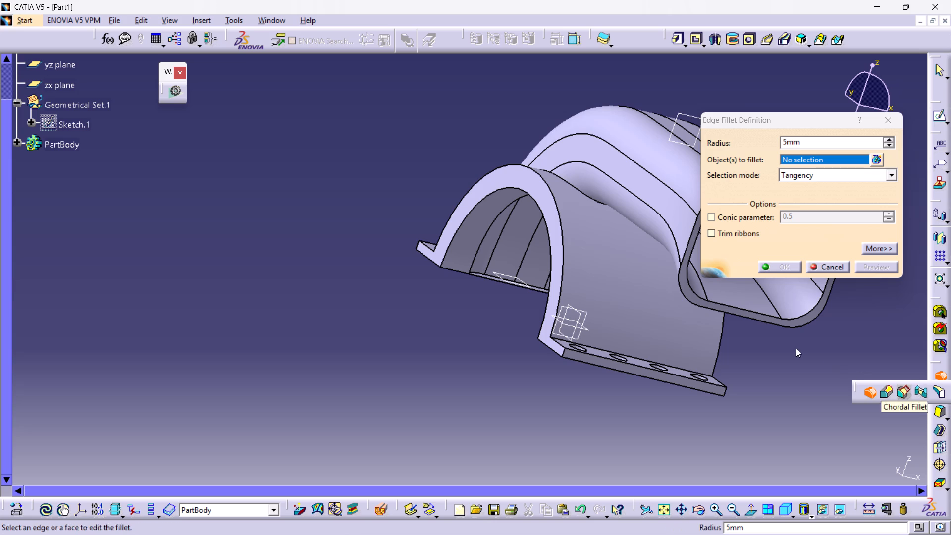
pyautogui.click(580, 175)
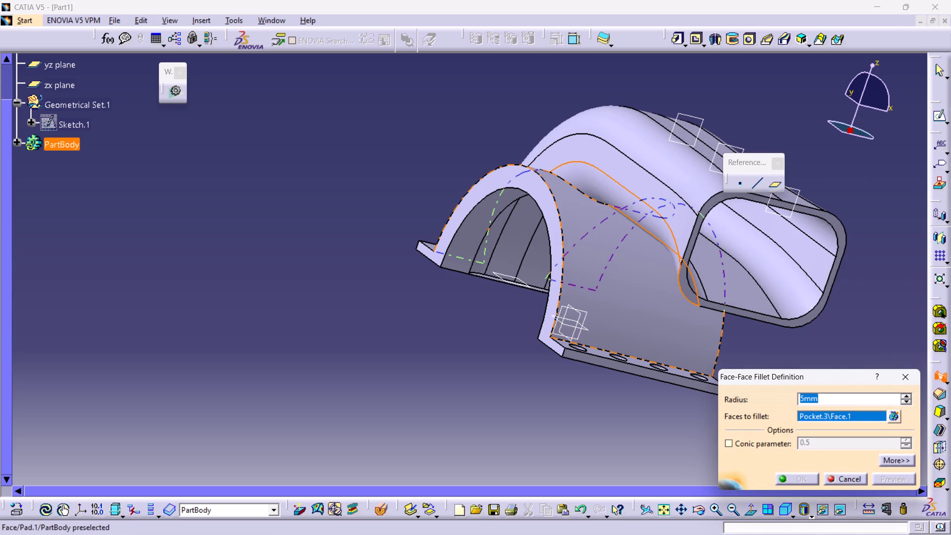
pyautogui.click(558, 192)
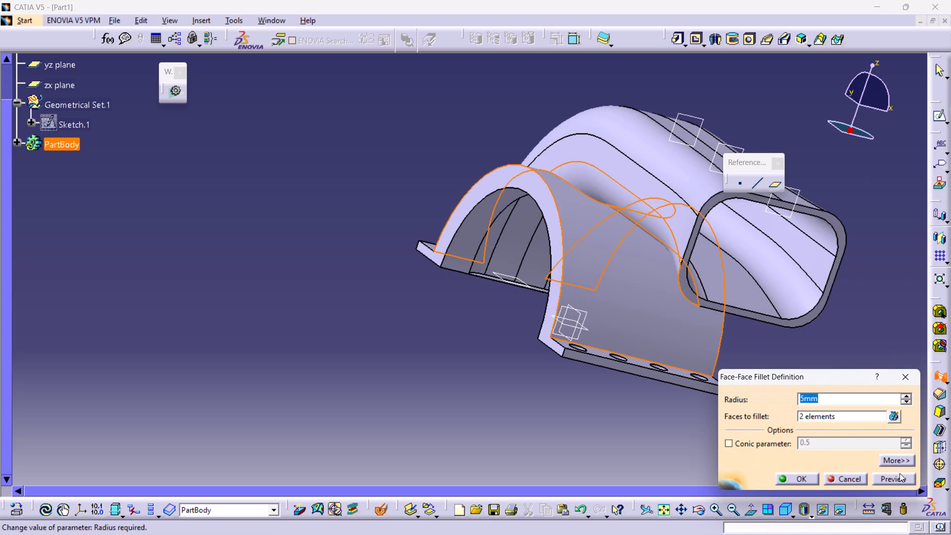
pyautogui.click(898, 475)
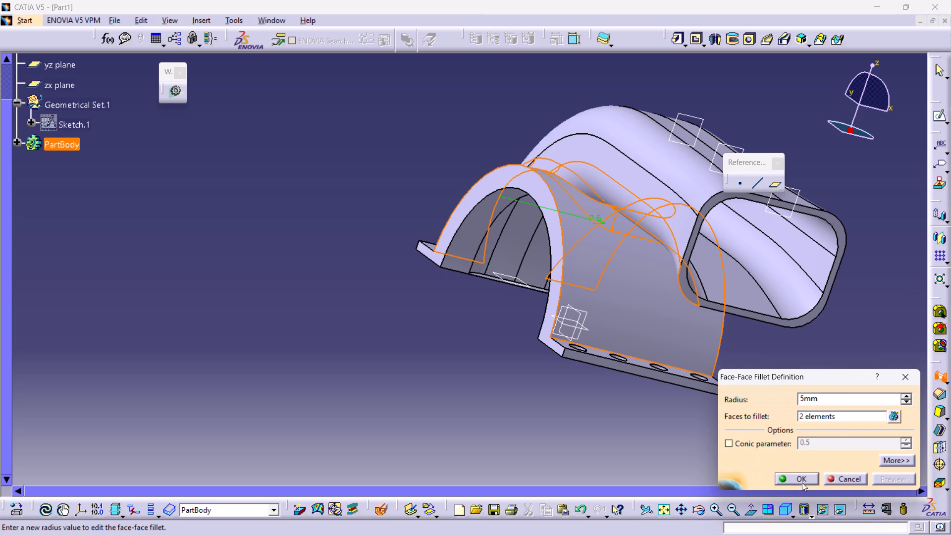
pyautogui.click(802, 481)
pyautogui.click(353, 337)
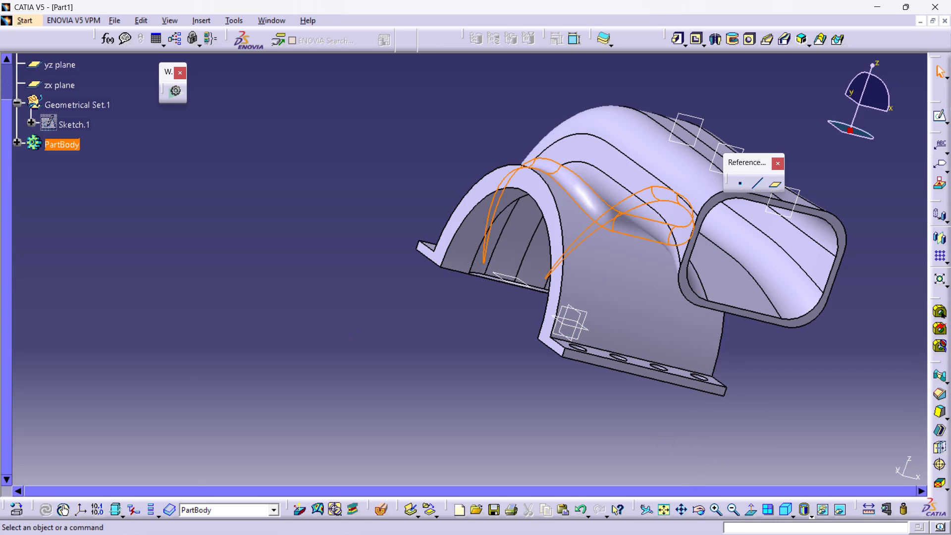
# Examine the face-face fillet along both sides of the duct-to-housing junction, the flanges and the duct mouth.
pyautogui.moveTo(333, 283); pyautogui.dragTo(622, 374, button='middle')
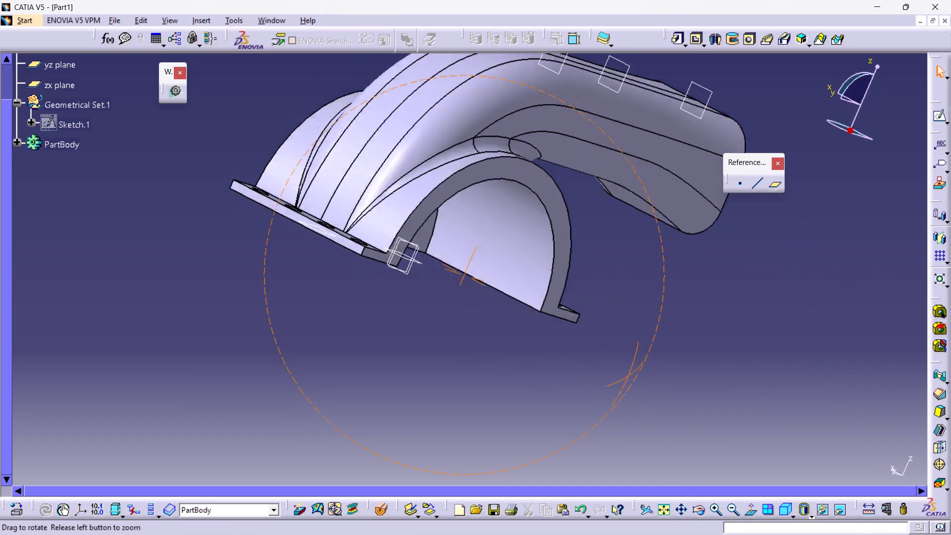
pyautogui.moveTo(622, 374); pyautogui.dragTo(343, 244, button='middle')
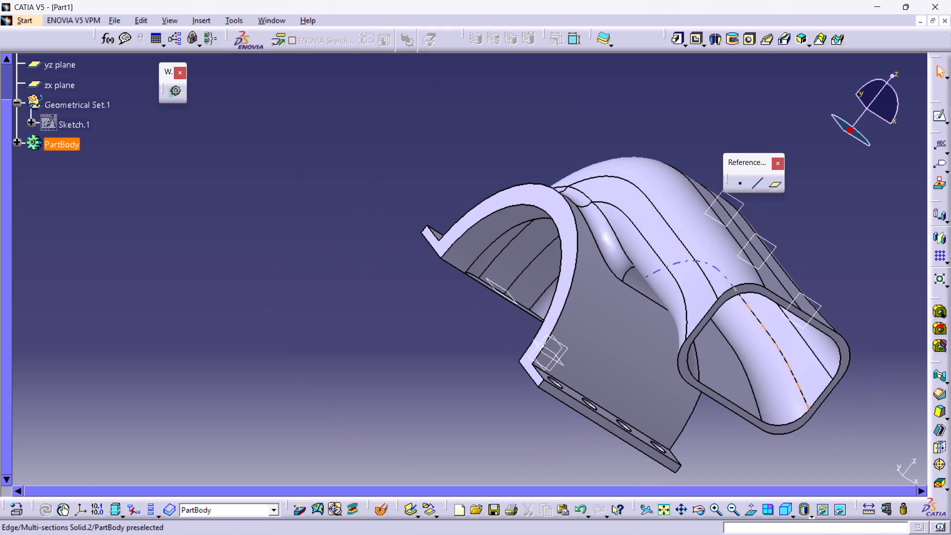
pyautogui.moveTo(899, 413); pyautogui.dragTo(400, 122, button='middle')
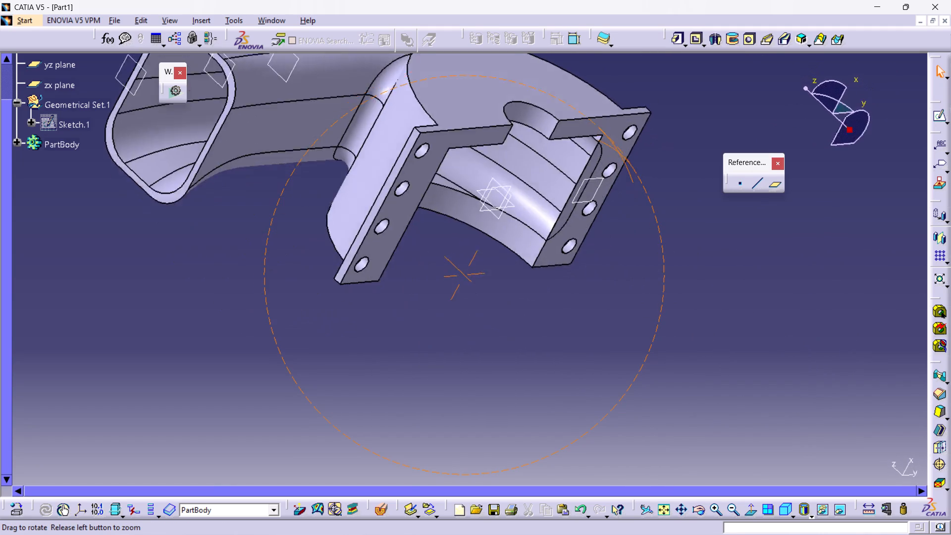
pyautogui.moveTo(400, 122); pyautogui.dragTo(367, 333, button='middle')
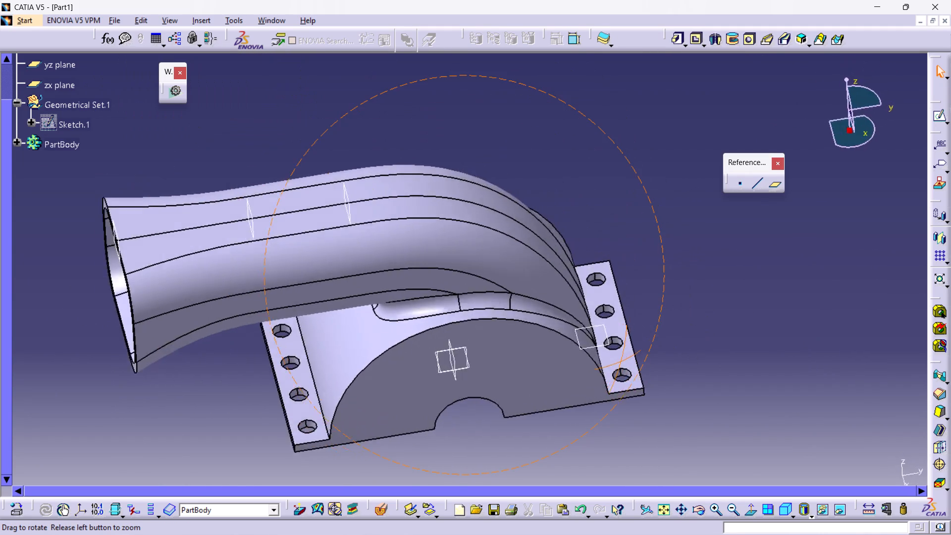
pyautogui.moveTo(367, 333); pyautogui.dragTo(228, 273, button='middle')
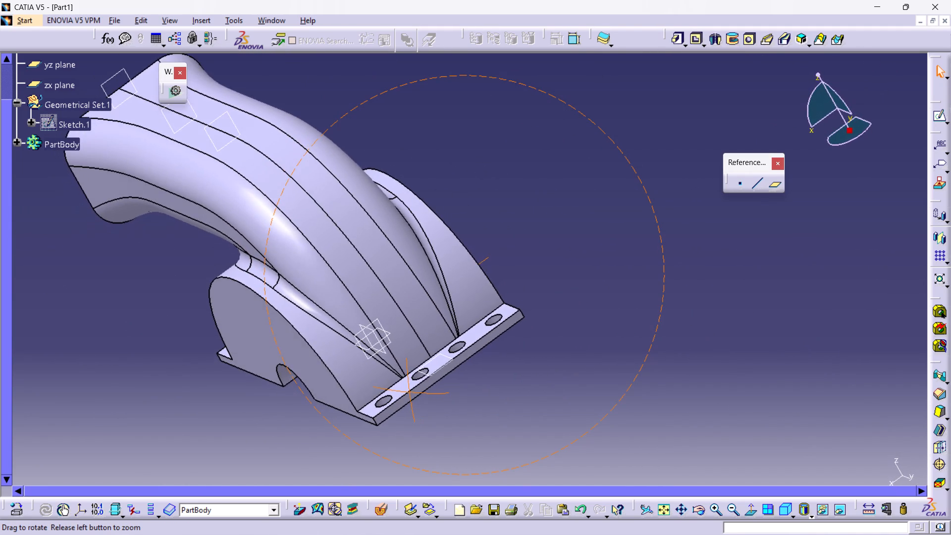
pyautogui.moveTo(228, 273); pyautogui.dragTo(594, 289, button='middle')
pyautogui.keyDown('ctrl'); pyautogui.middleClick(594, 289); pyautogui.keyUp('ctrl')
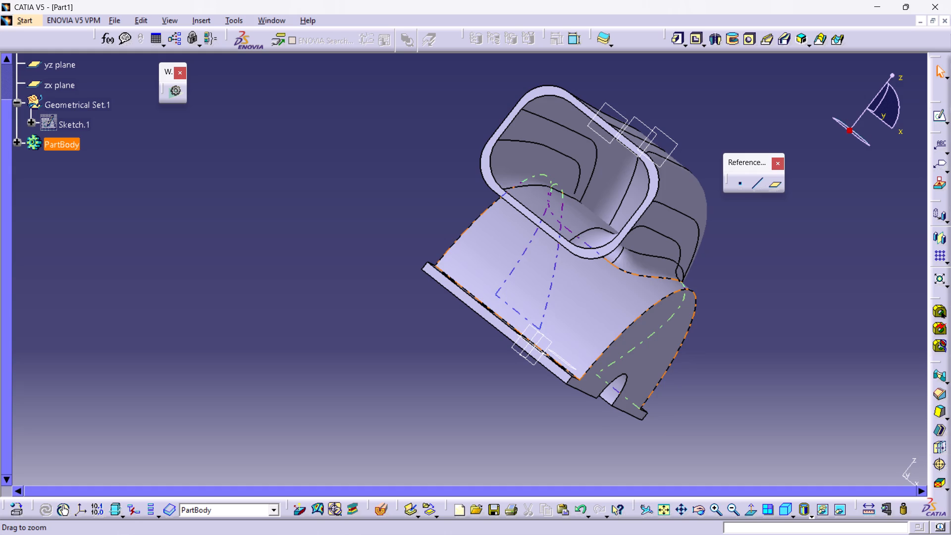
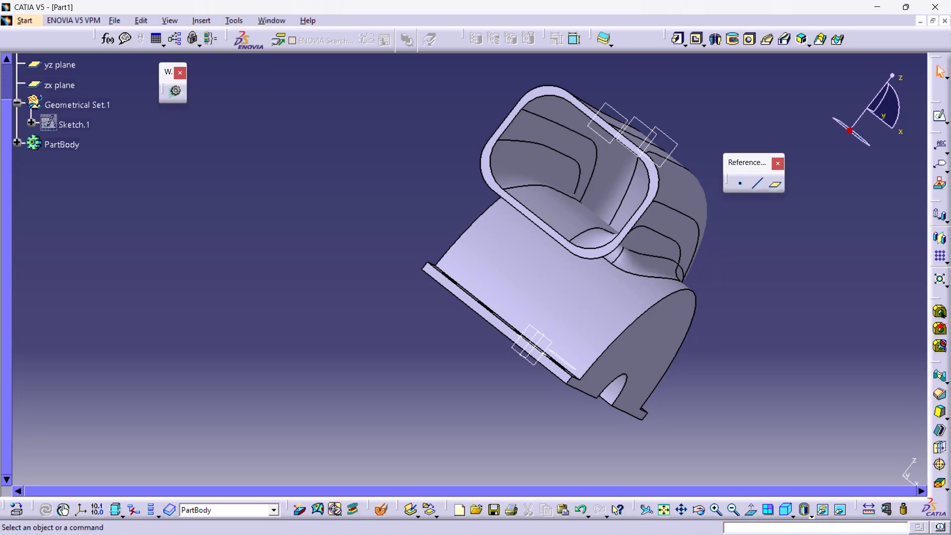
# Save the part under the name blower in the catia folder on the DATA (D:) drive.
pyautogui.click(136, 16)
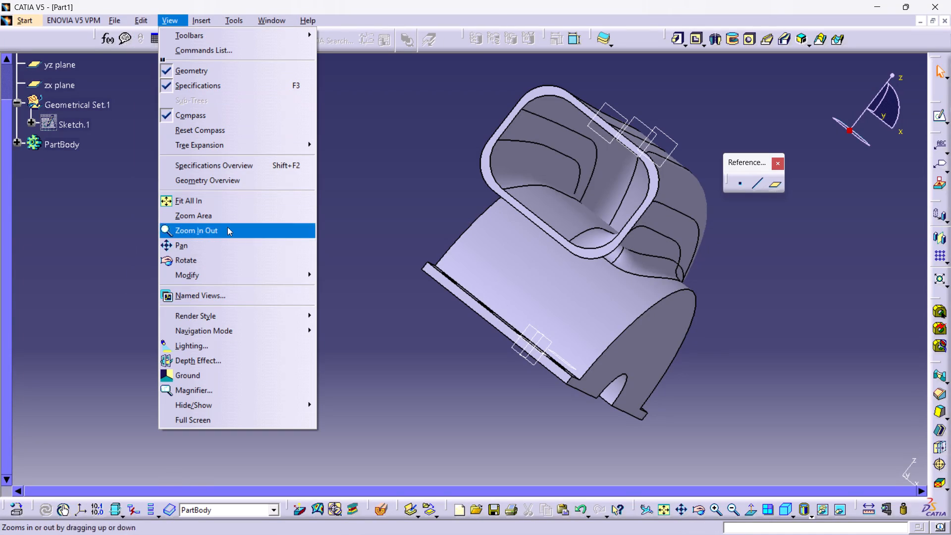
pyautogui.click(114, 97)
pyautogui.click(109, 18)
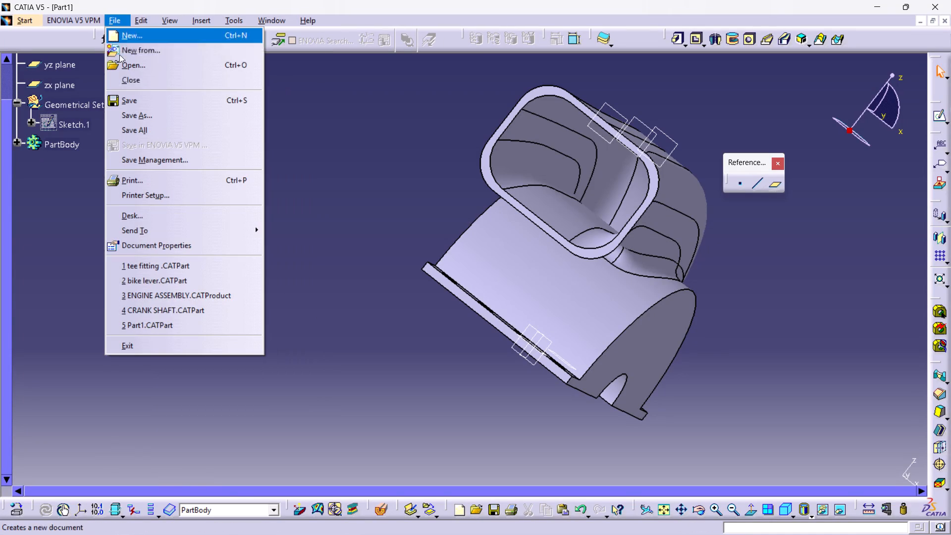
pyautogui.click(153, 111)
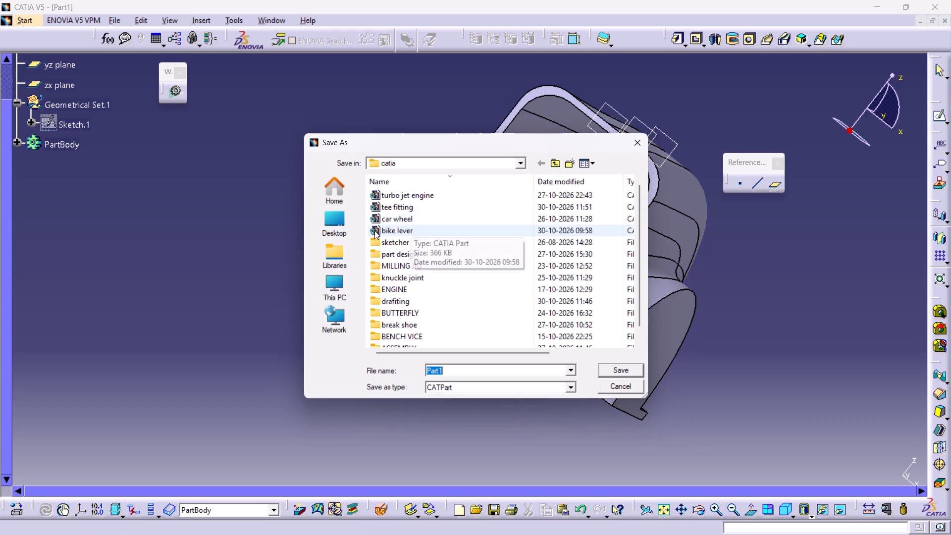
pyautogui.click(334, 294)
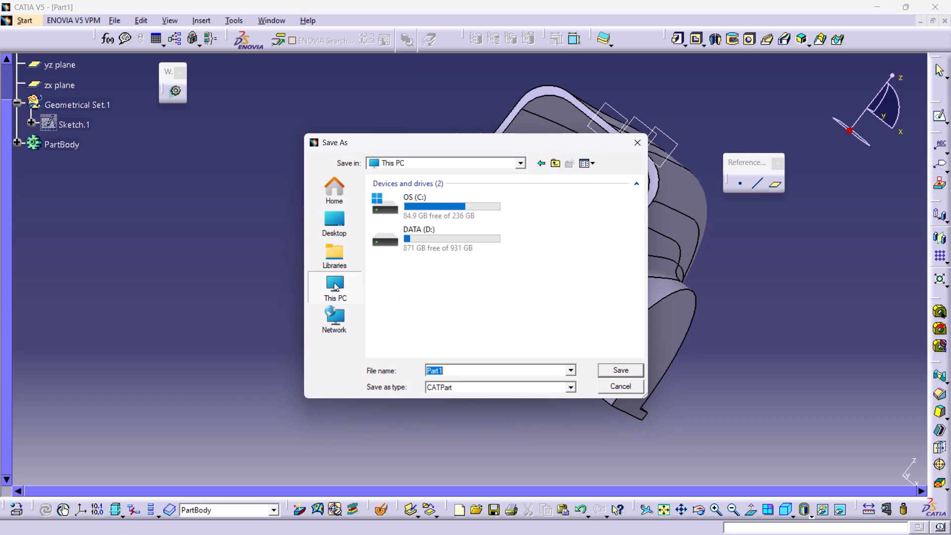
pyautogui.doubleClick(423, 227)
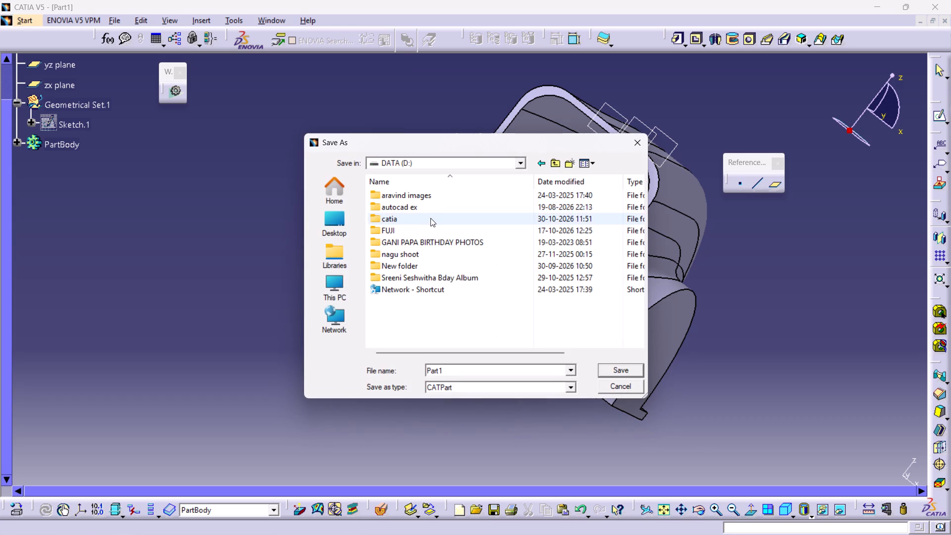
pyautogui.doubleClick(430, 218)
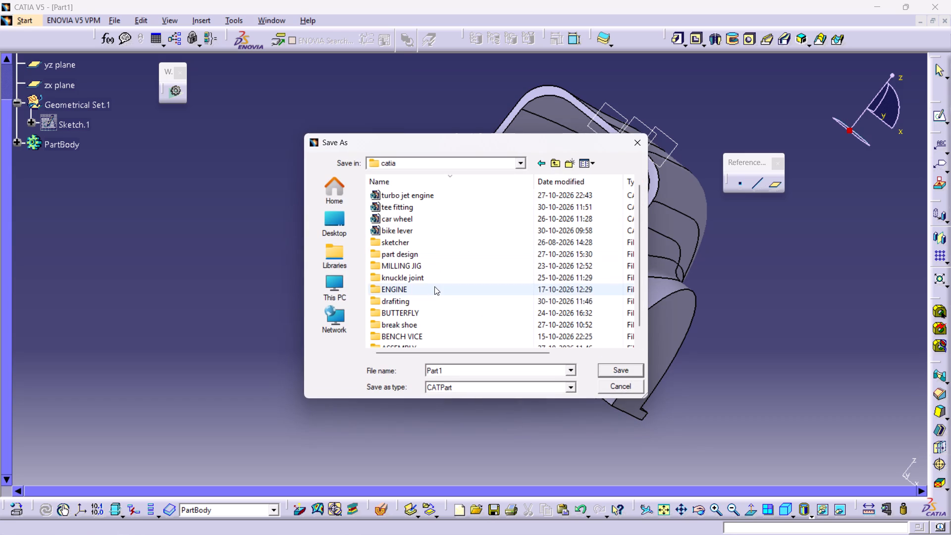
pyautogui.scroll(-9, 434, 286)
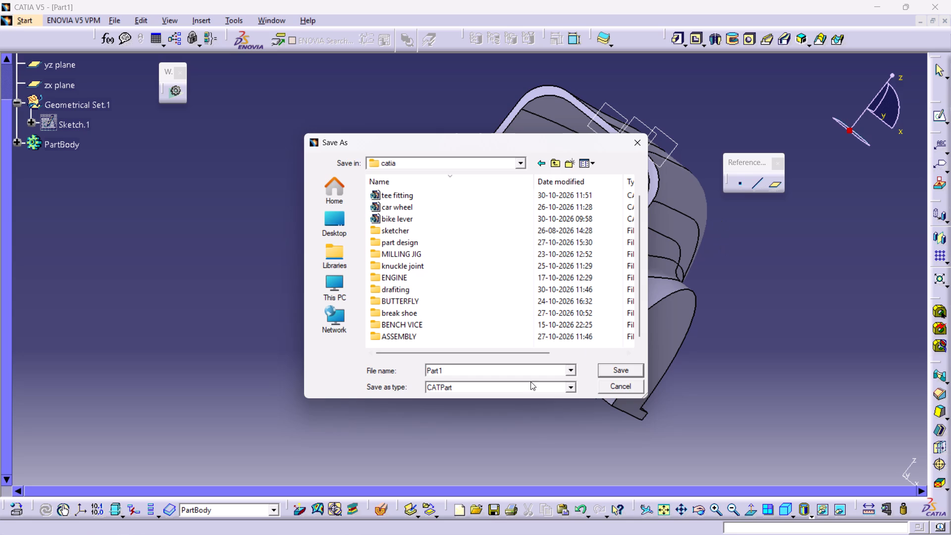
pyautogui.click(520, 371)
pyautogui.press('BackSpace')
pyautogui.press('BackSpace')
pyautogui.press('b')
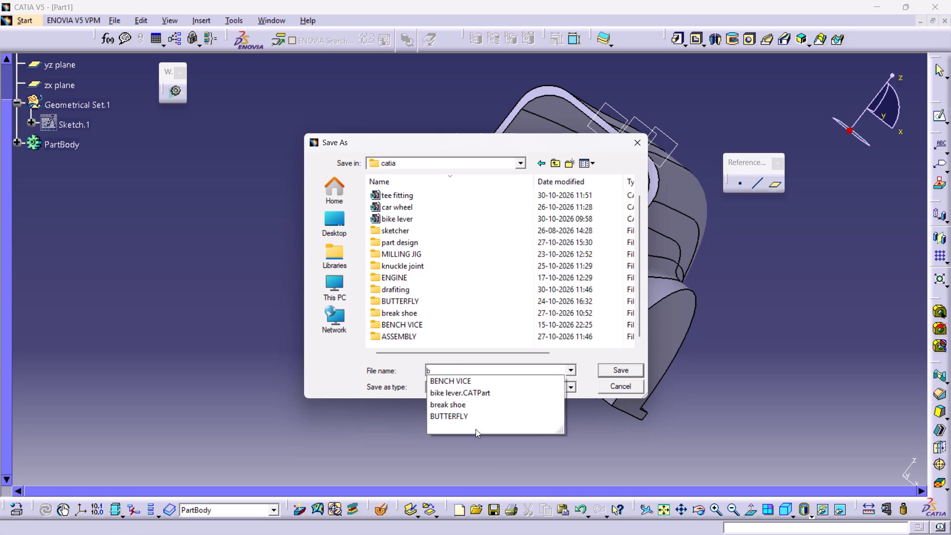
pyautogui.write('lower')
pyautogui.press('Return')
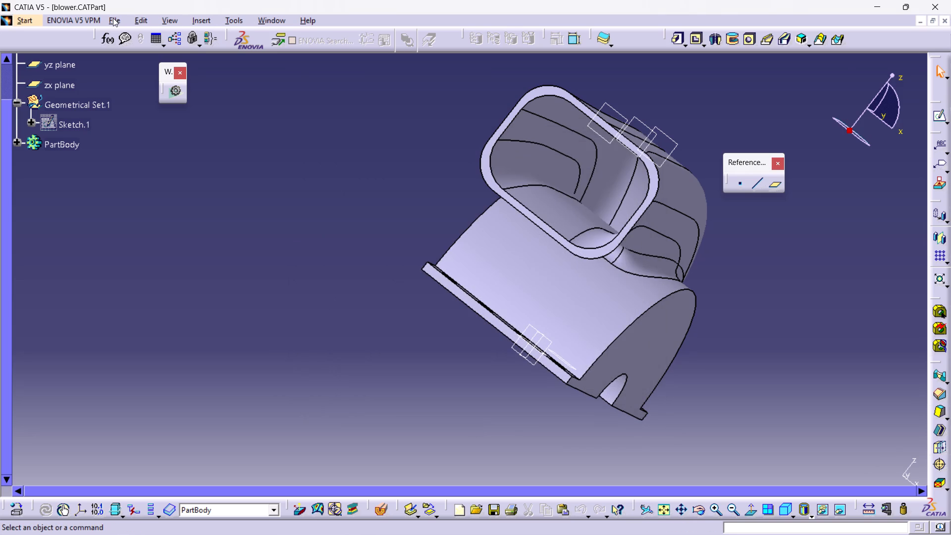
# Create an A3 ISO drawing of the part at 1:1 scale, using the automatic layout with all six orthographic views plus the isometric view.
pyautogui.click(26, 20)
pyautogui.click(63, 50)
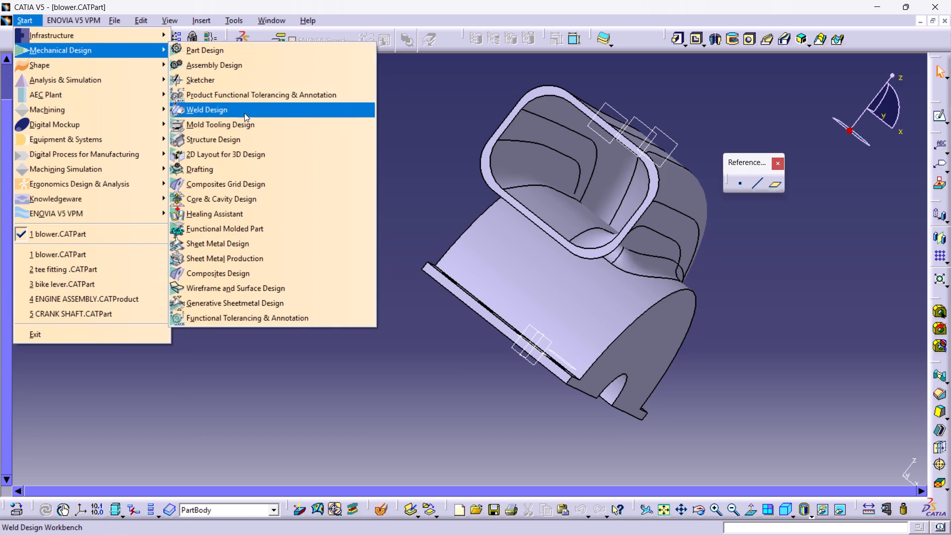
pyautogui.click(259, 166)
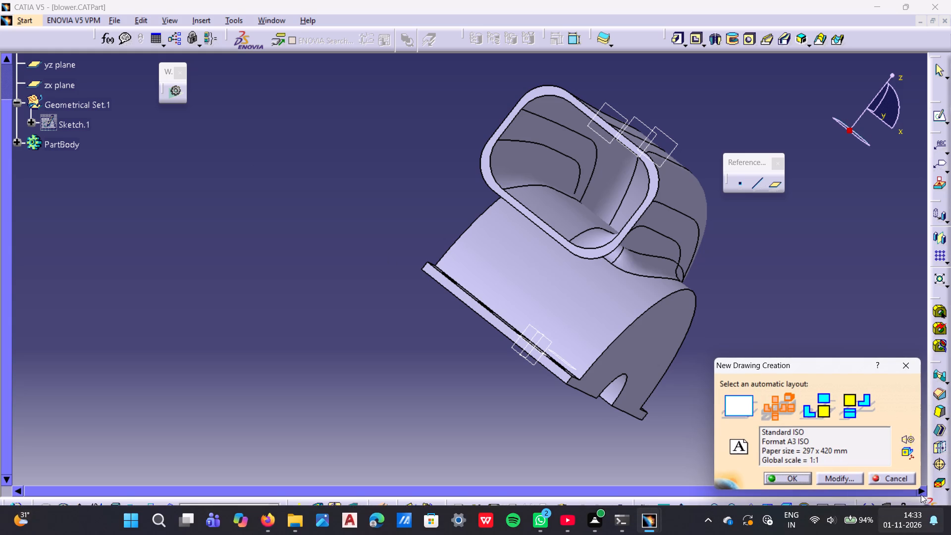
pyautogui.click(798, 477)
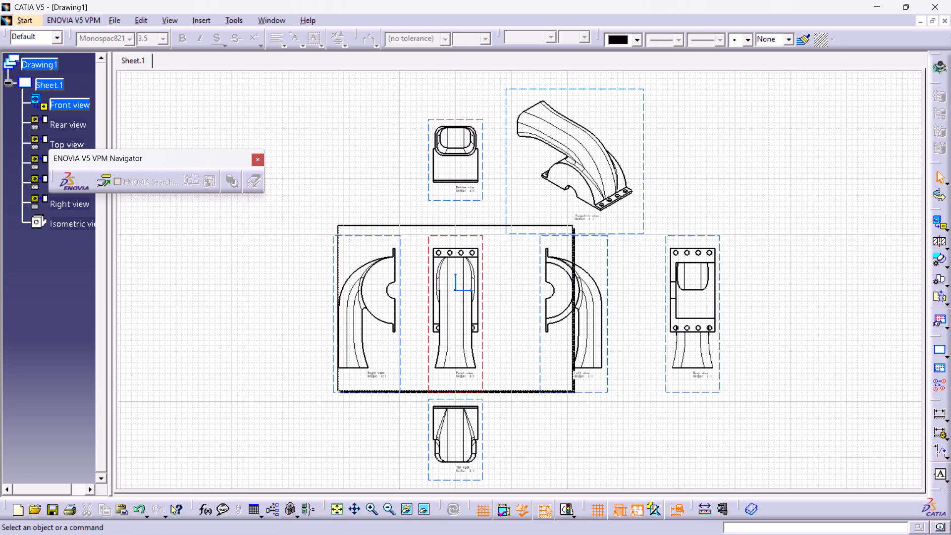
# Set the text height of all seven view name and scale labels to 10 mm.
pyautogui.moveTo(514, 370); pyautogui.dragTo(499, 305, button='middle')
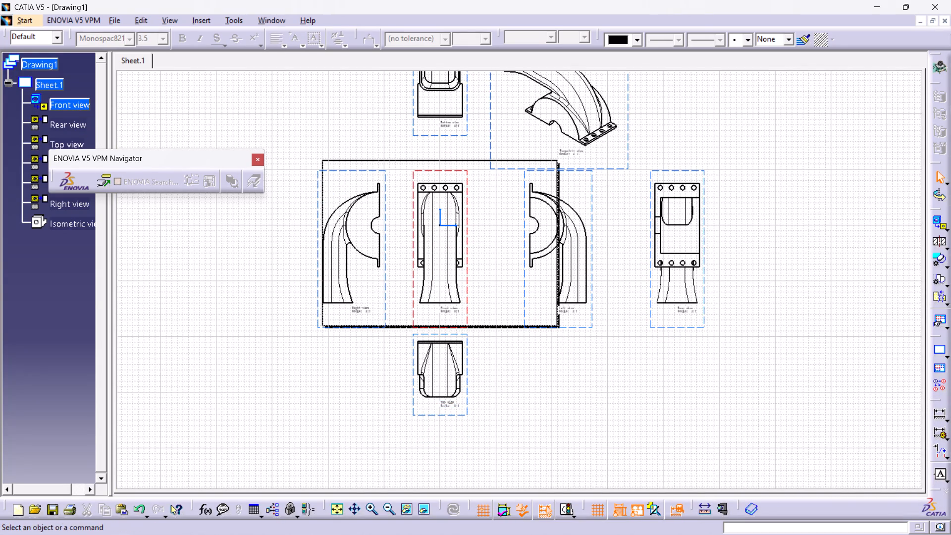
pyautogui.click(369, 314)
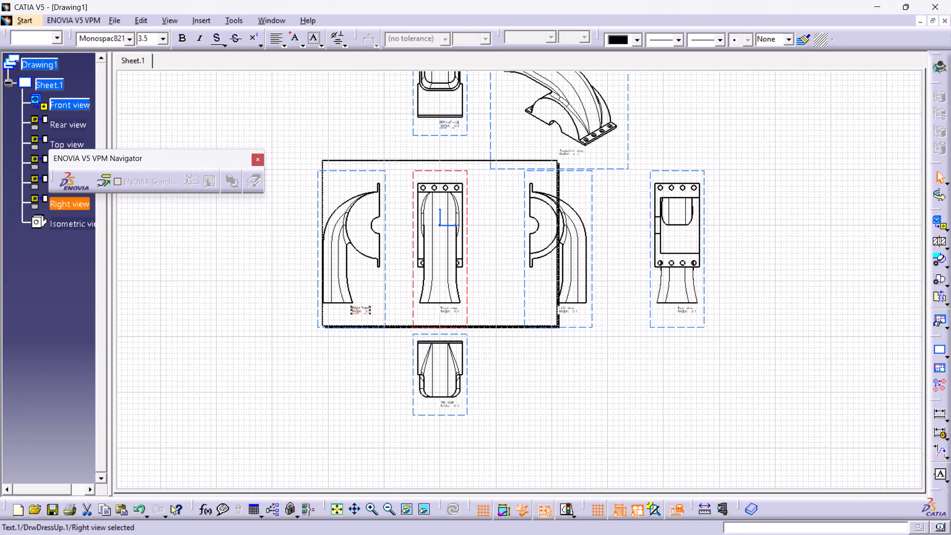
pyautogui.keyDown('ctrl'); pyautogui.moveTo(441, 127); pyautogui.dragTo(441, 138); pyautogui.keyUp('ctrl')
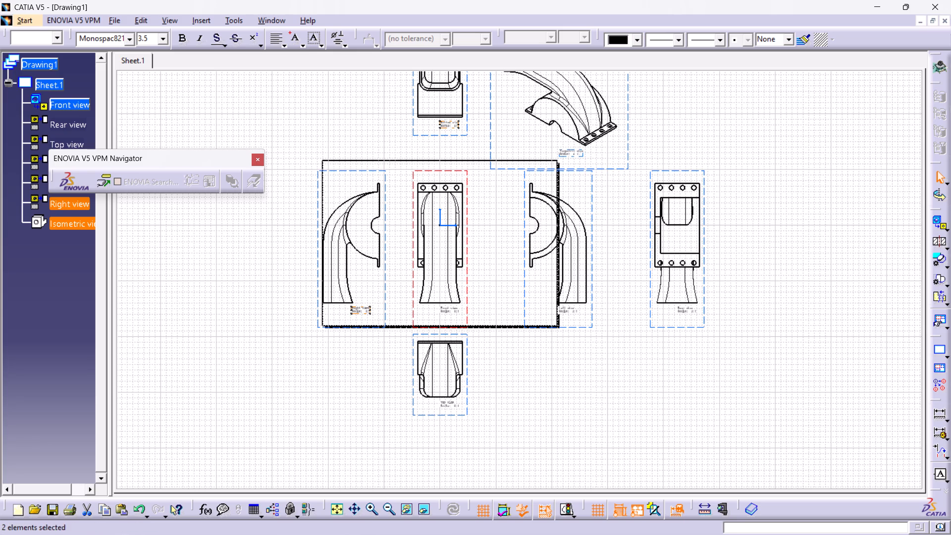
pyautogui.keyDown('ctrl'); pyautogui.click(561, 154); pyautogui.keyUp('ctrl')
pyautogui.keyDown('ctrl'); pyautogui.click(694, 313); pyautogui.keyUp('ctrl')
pyautogui.keyDown('ctrl'); pyautogui.click(566, 313); pyautogui.keyUp('ctrl')
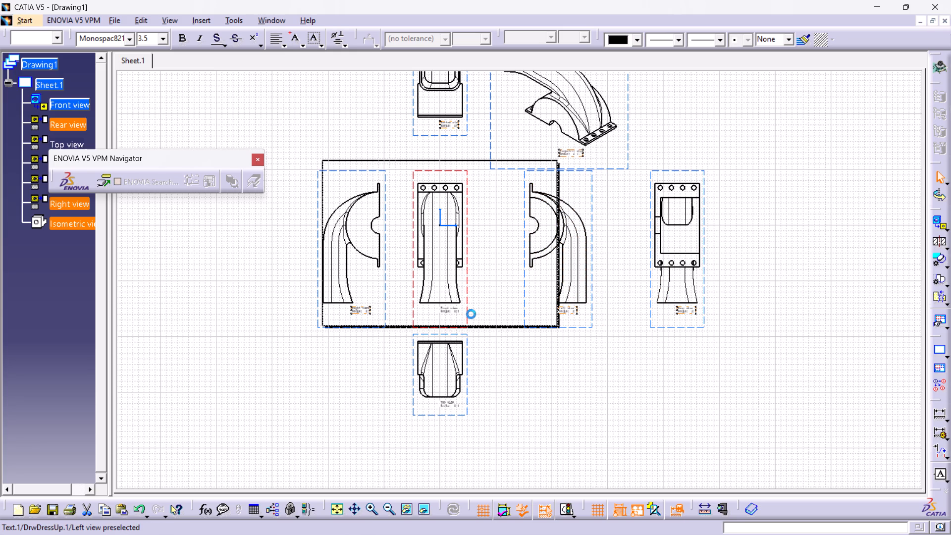
pyautogui.keyDown('ctrl'); pyautogui.click(445, 312); pyautogui.keyUp('ctrl')
pyautogui.keyDown('ctrl'); pyautogui.click(451, 407); pyautogui.keyUp('ctrl')
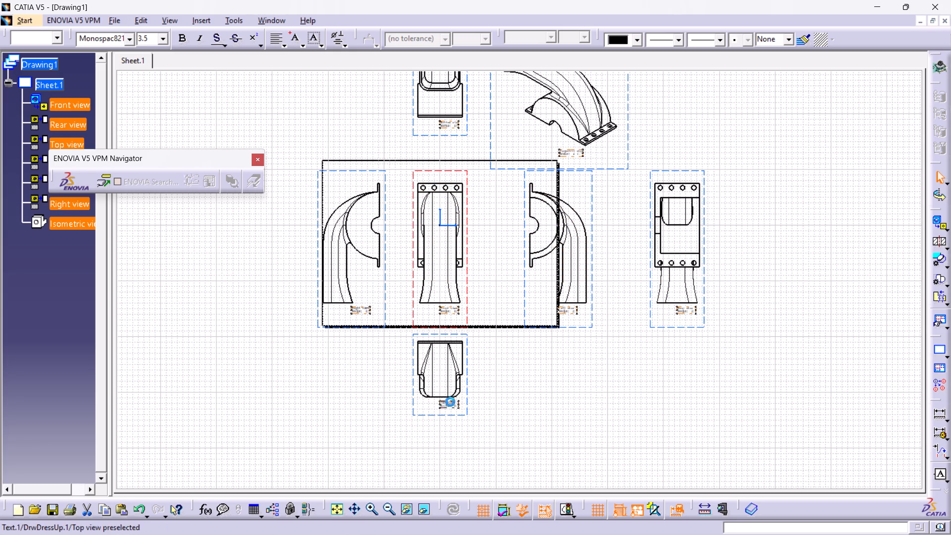
pyautogui.click(162, 42)
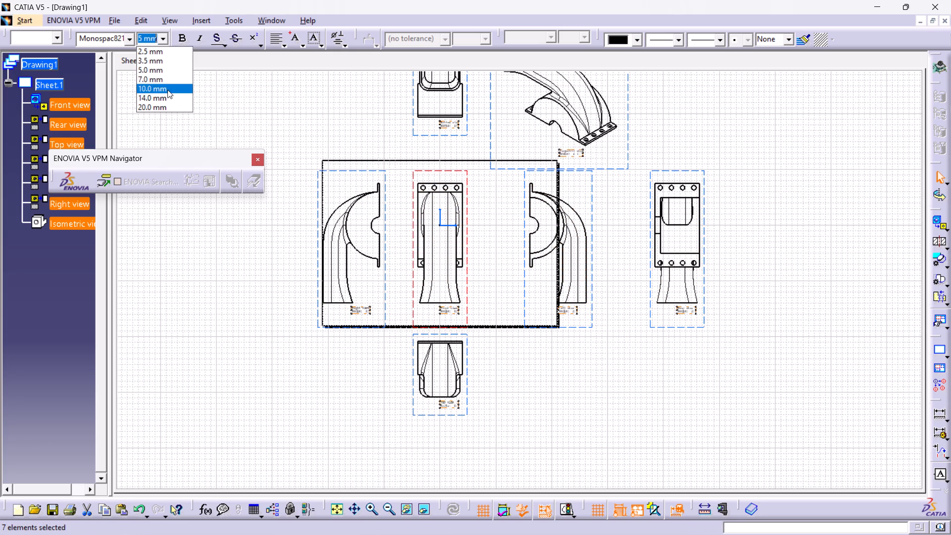
pyautogui.click(167, 90)
pyautogui.click(592, 356)
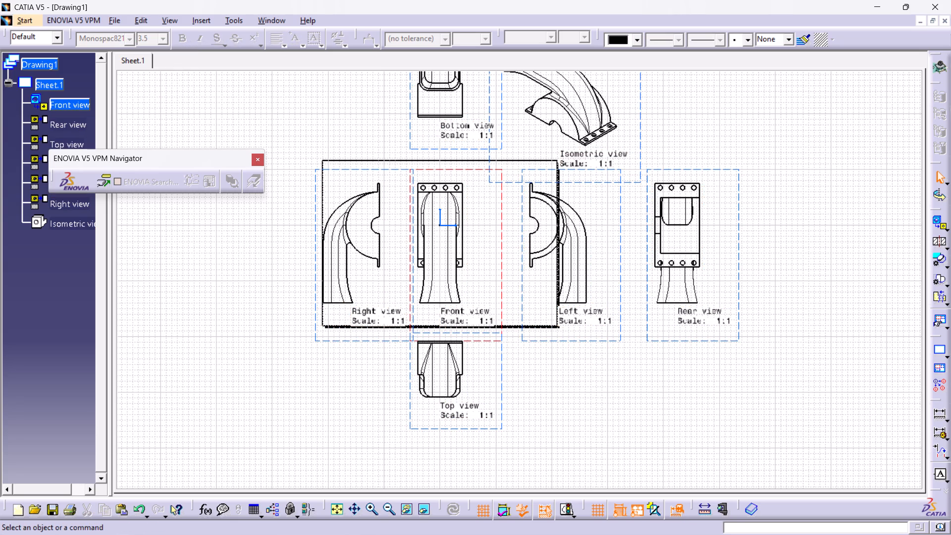
# Save the drawing as a PDF named blower in the drafiting folder inside catia.
pyautogui.click(114, 16)
pyautogui.click(179, 119)
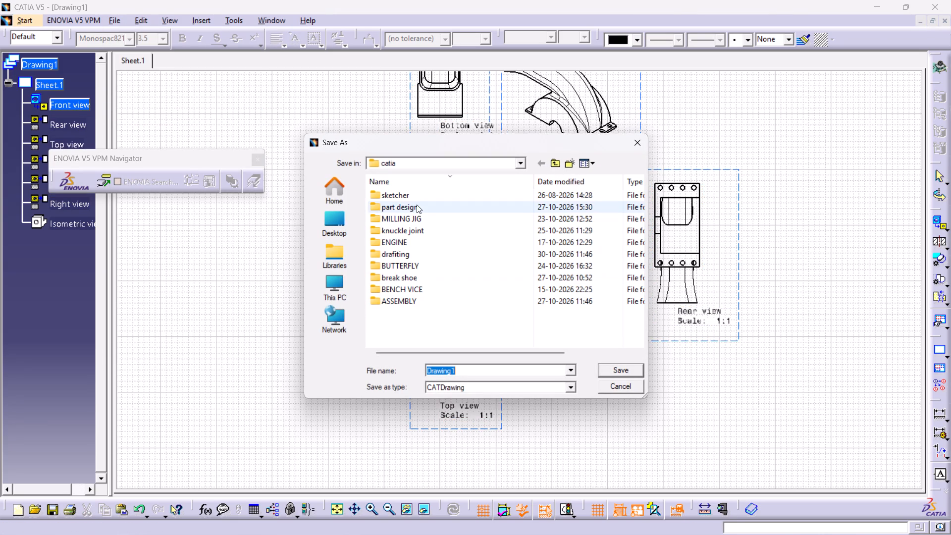
pyautogui.click(420, 252)
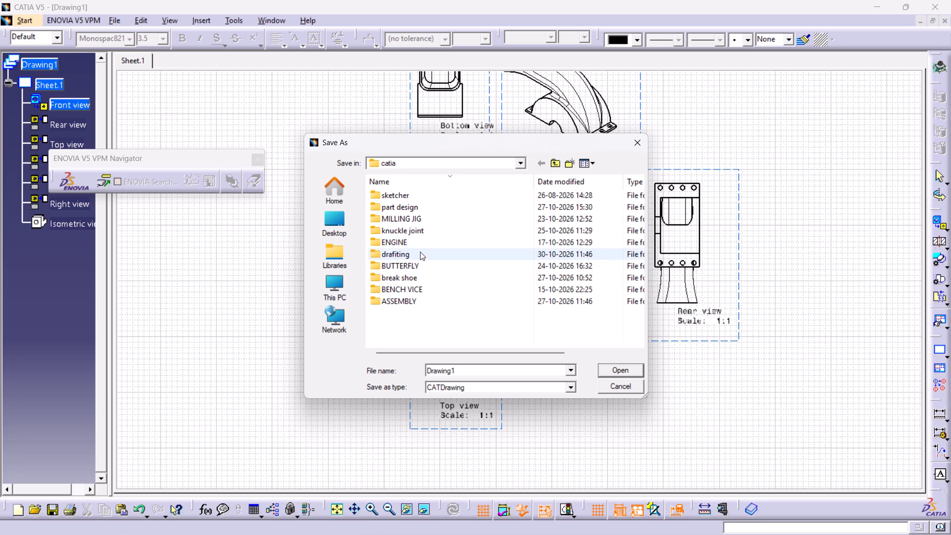
pyautogui.click(420, 252)
pyautogui.doubleClick(488, 369)
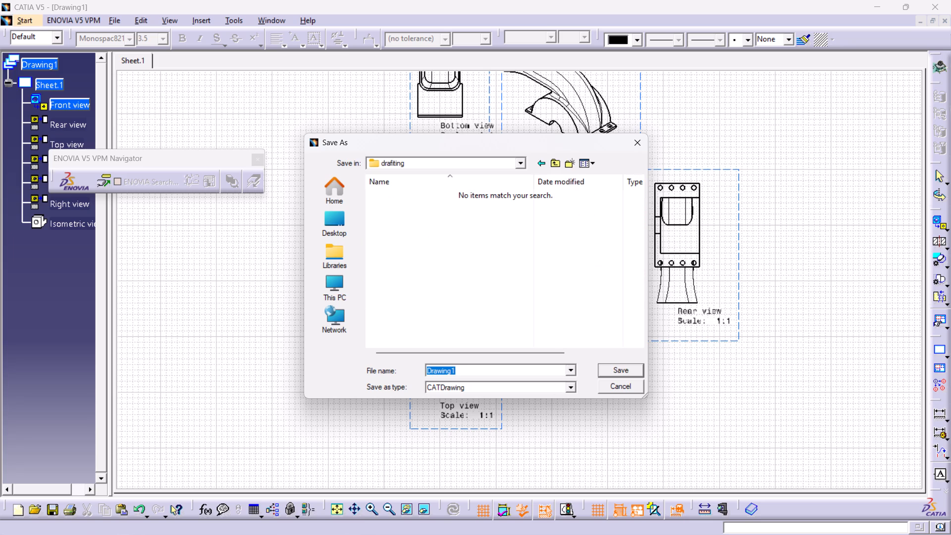
pyautogui.press('b')
pyautogui.write('loe')
pyautogui.press('BackSpace')
pyautogui.write('wer')
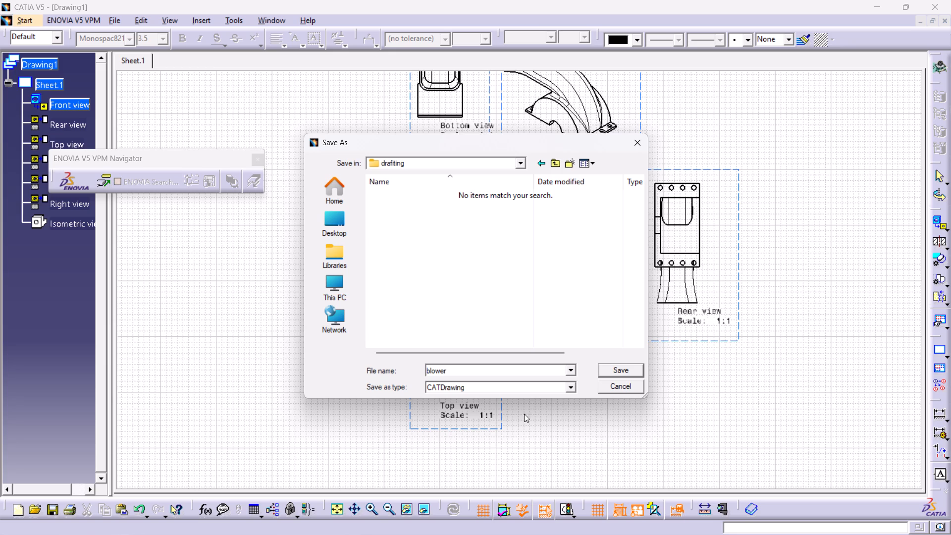
pyautogui.click(569, 388)
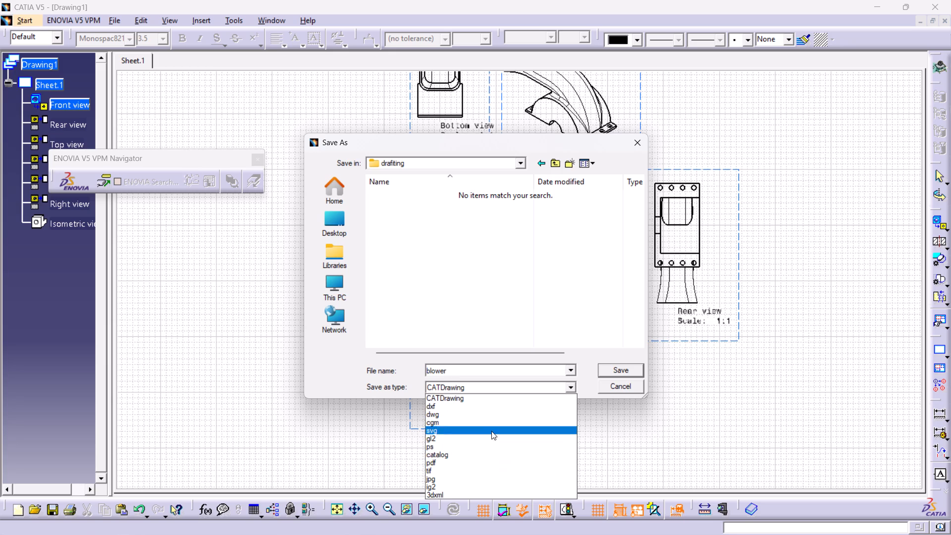
pyautogui.click(489, 464)
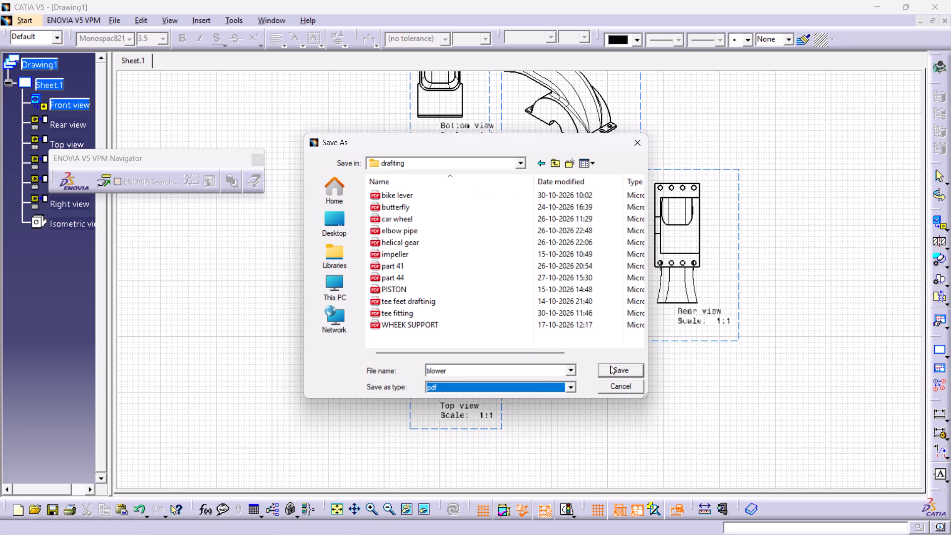
pyautogui.click(610, 366)
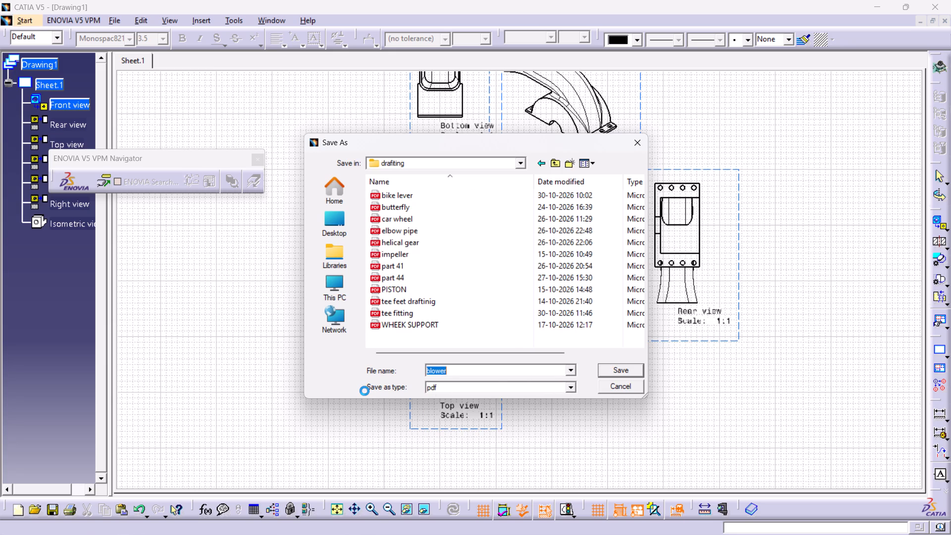